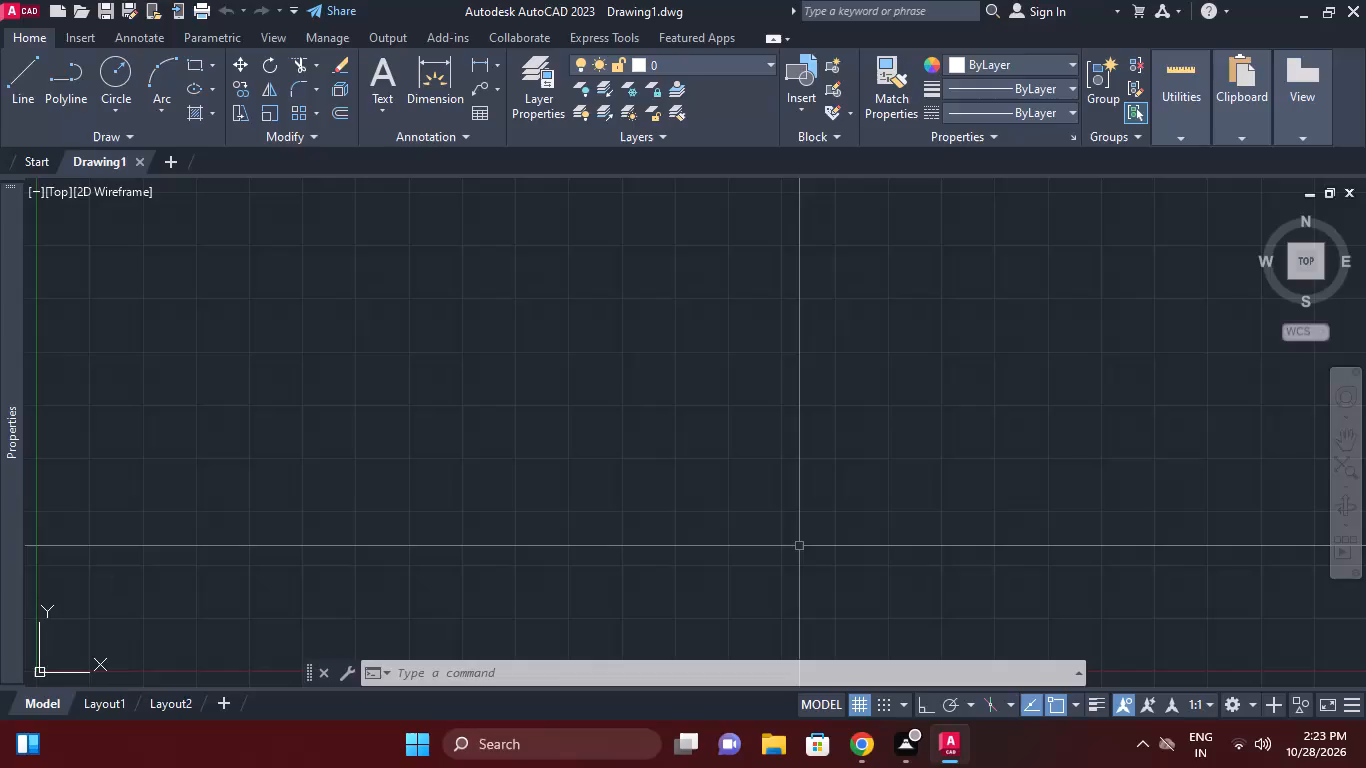
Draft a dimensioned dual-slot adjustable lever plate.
Configure the drawing units to a length precision of 0 and millimetres as the insertion scale.
type("un")
key("space")
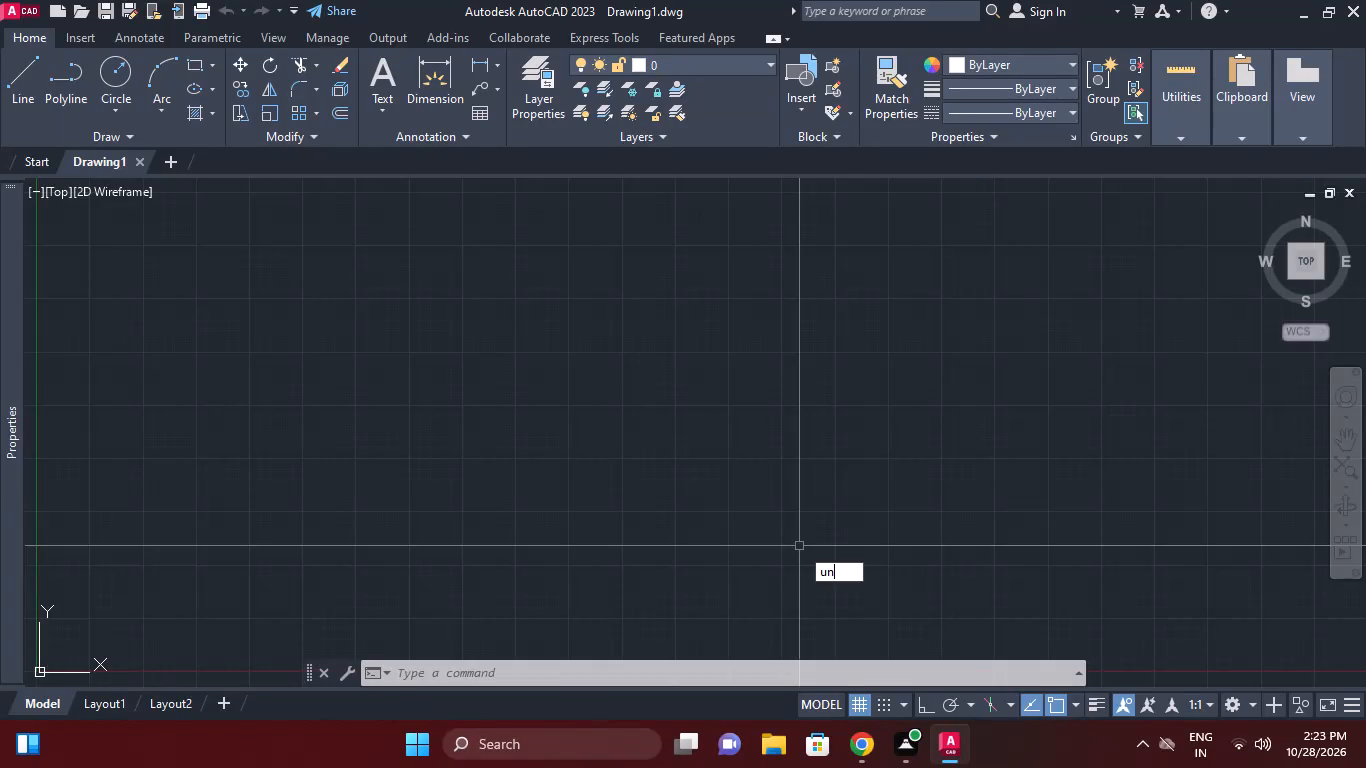
left_click(439, 258)
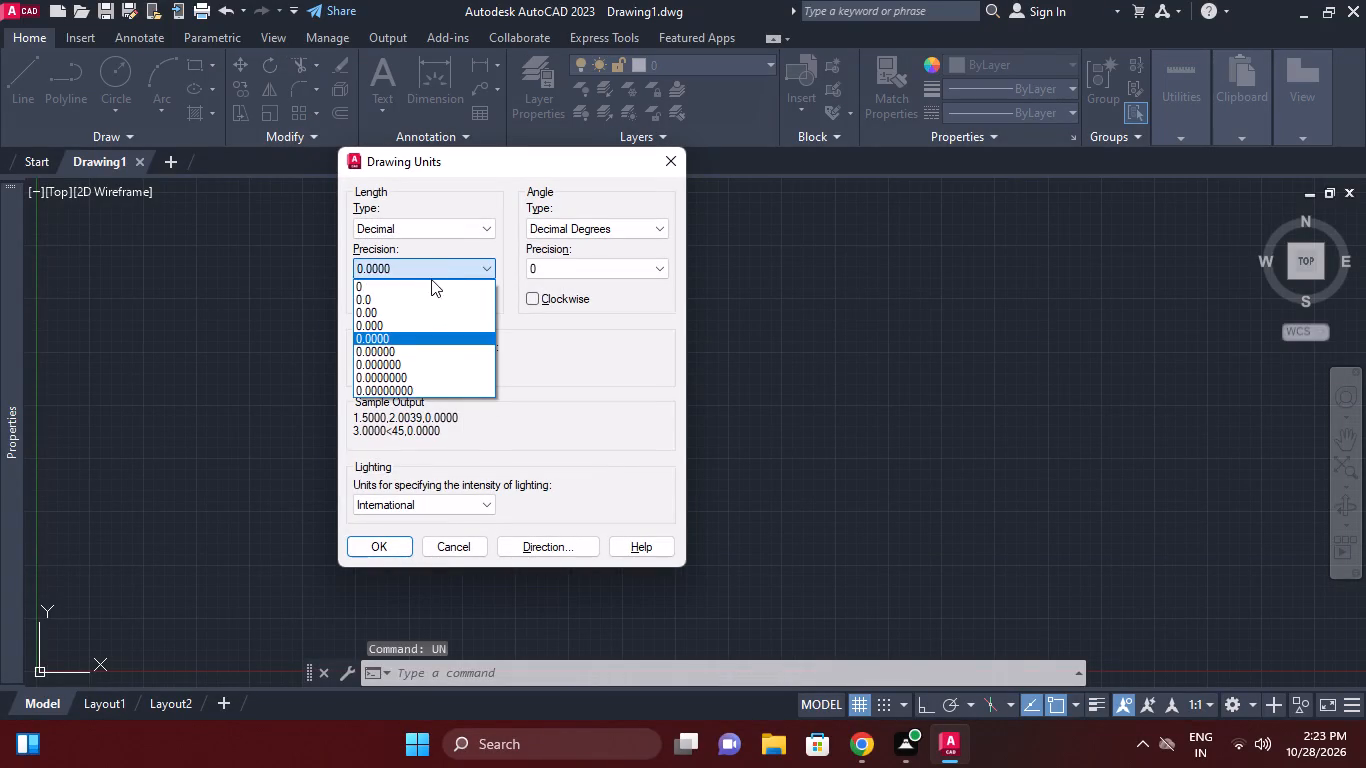
left_click(431, 285)
left_click(412, 373)
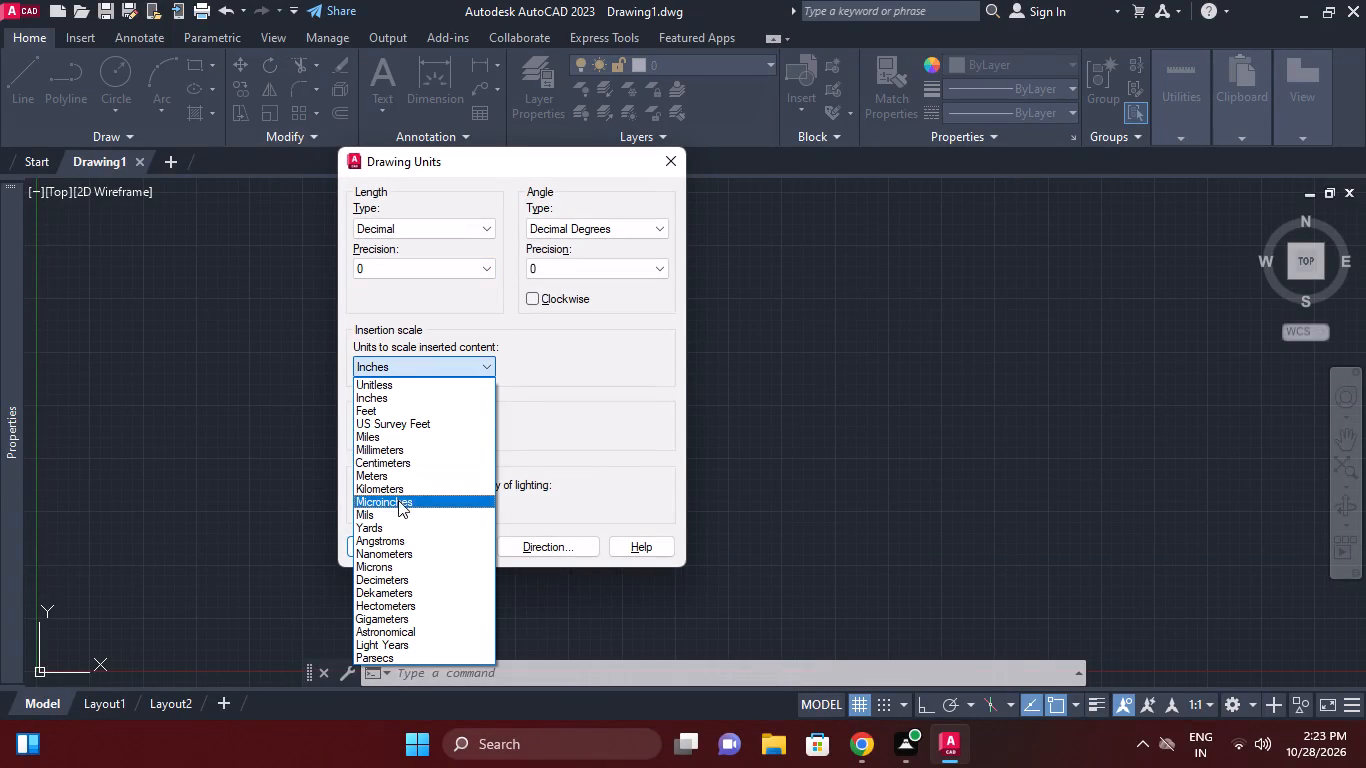
left_click(397, 447)
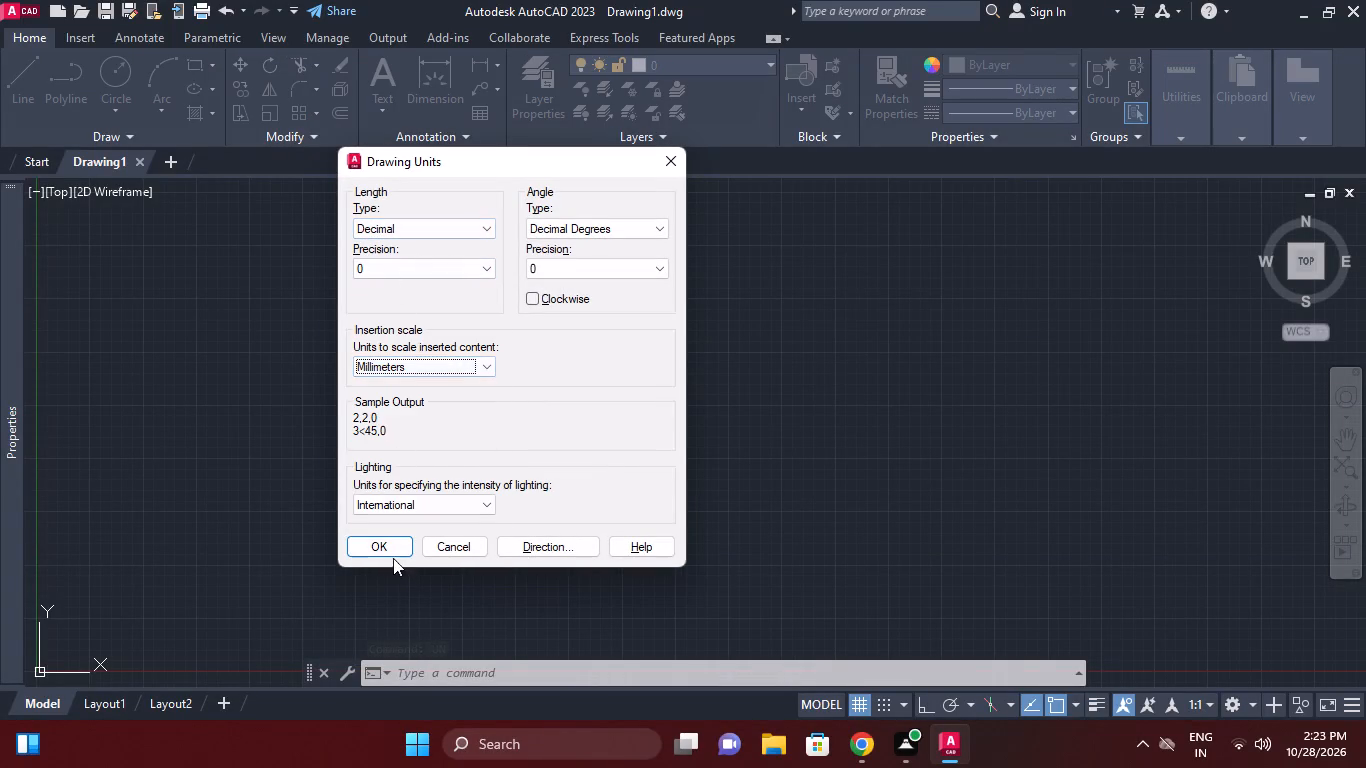
left_click(393, 558)
left_click(384, 537)
Open the Standard dimension style for modification and set its arrow size to 4.
key("d")
key("space")
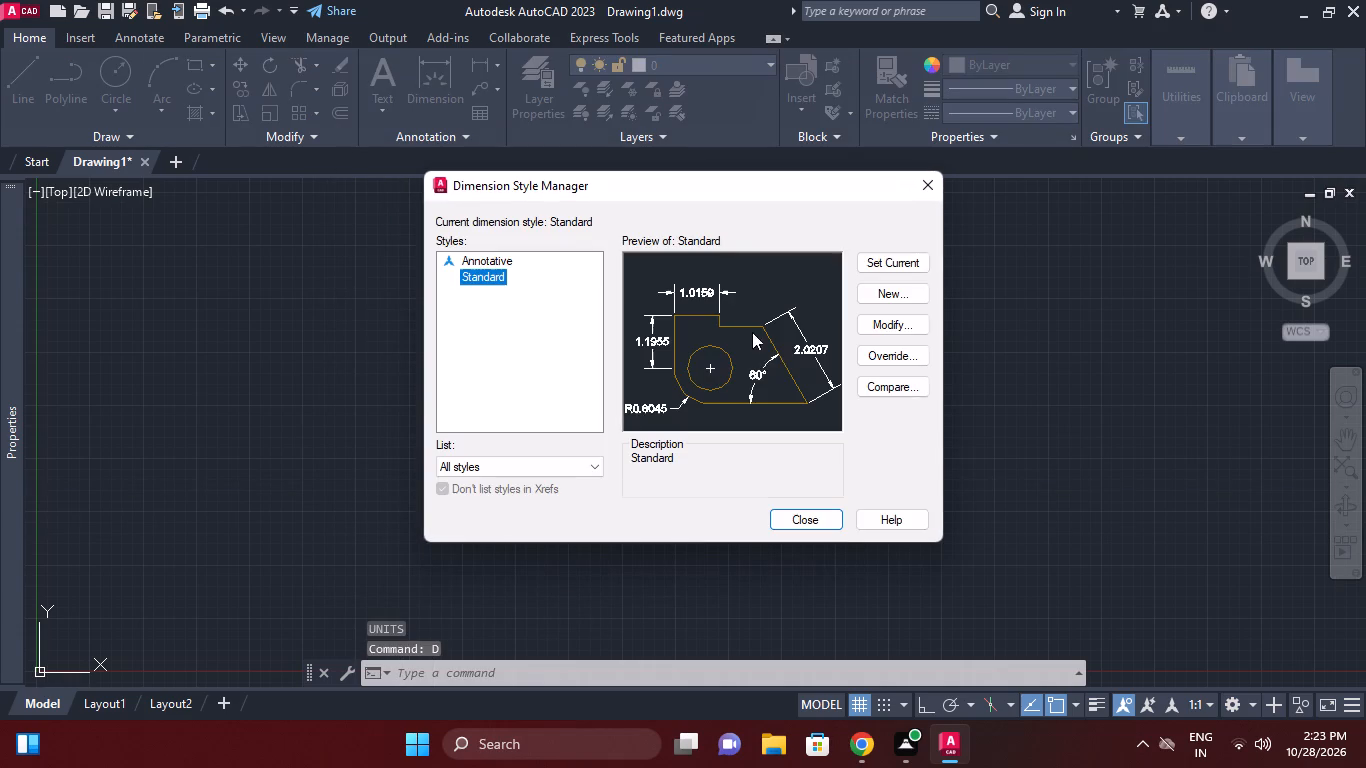
left_click(863, 321)
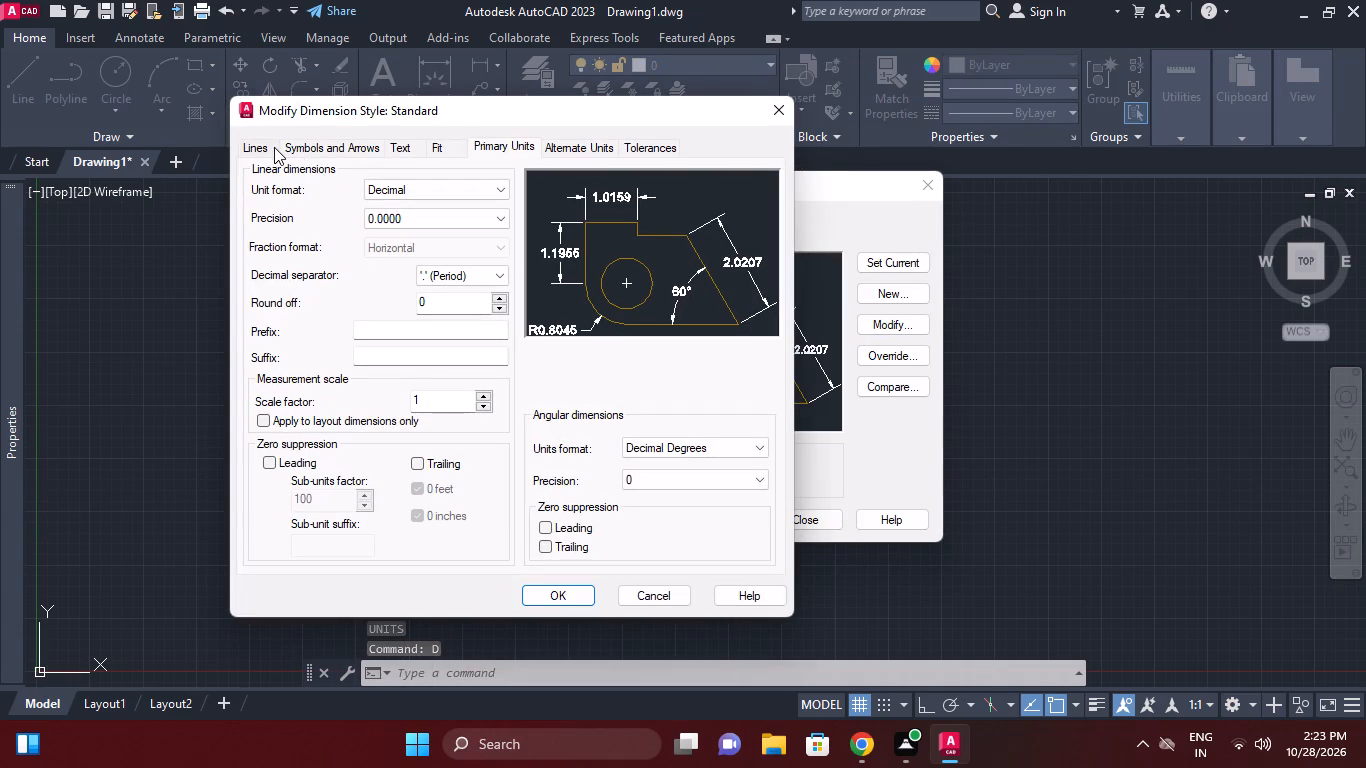
left_click(343, 146)
left_click_drag(281, 351, 160, 351)
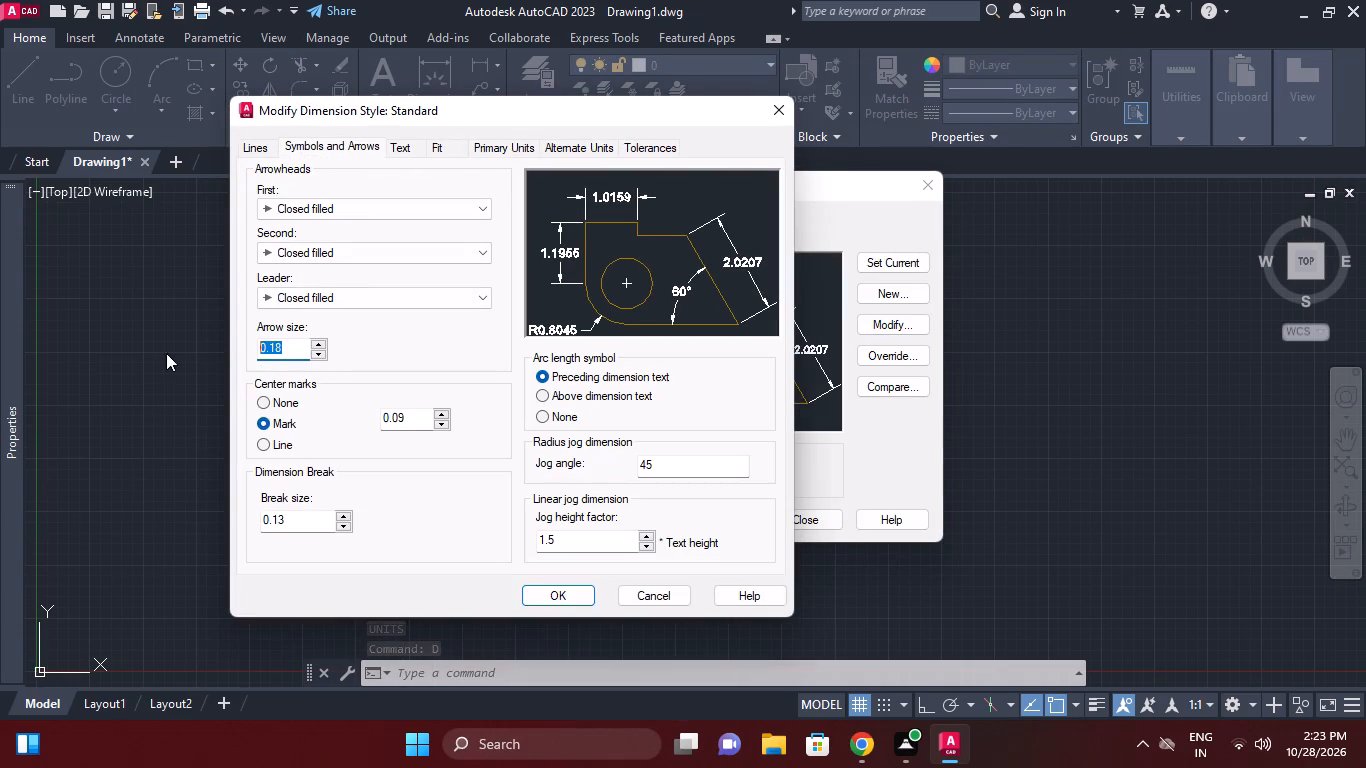
key("4")
key("Return")
Set the extension line colour of the dimension style to dark grey, Color 251.
left_click(259, 142)
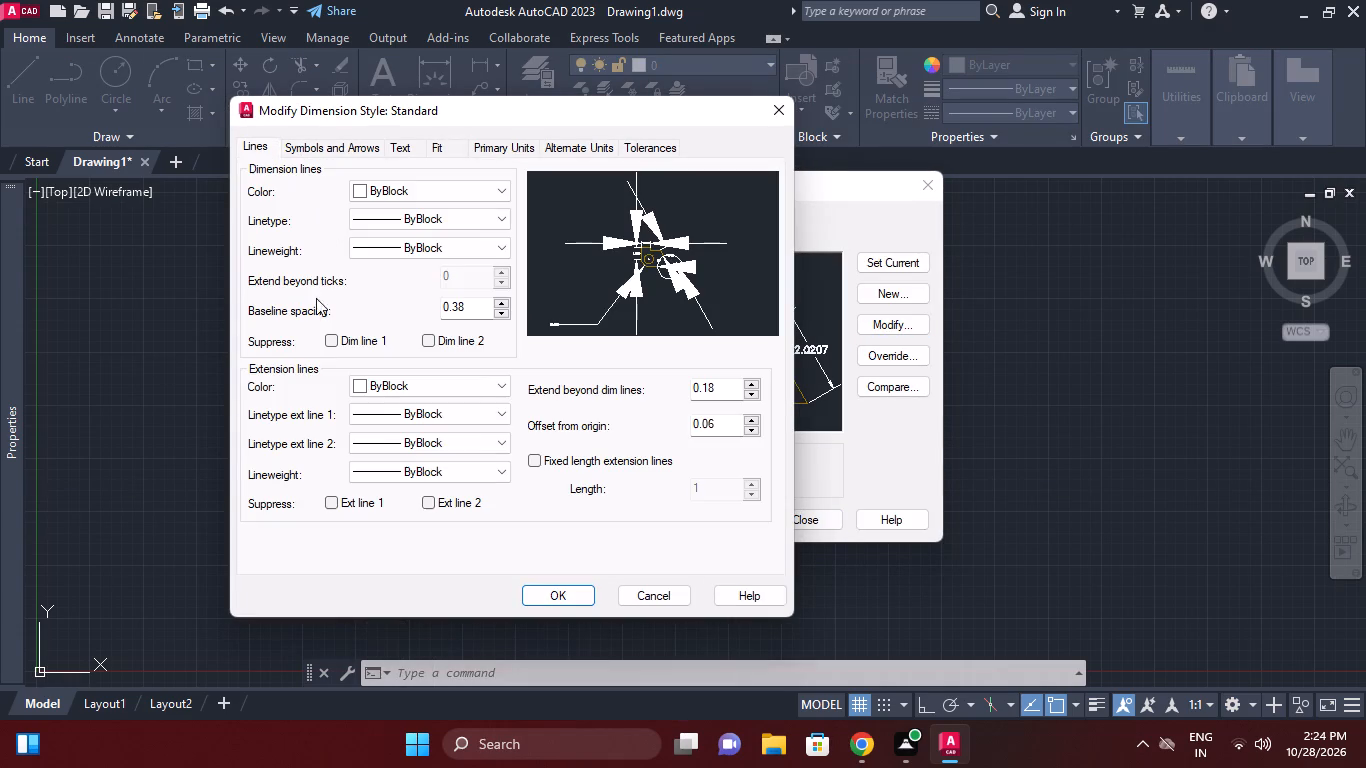
left_click(376, 384)
left_click(361, 566)
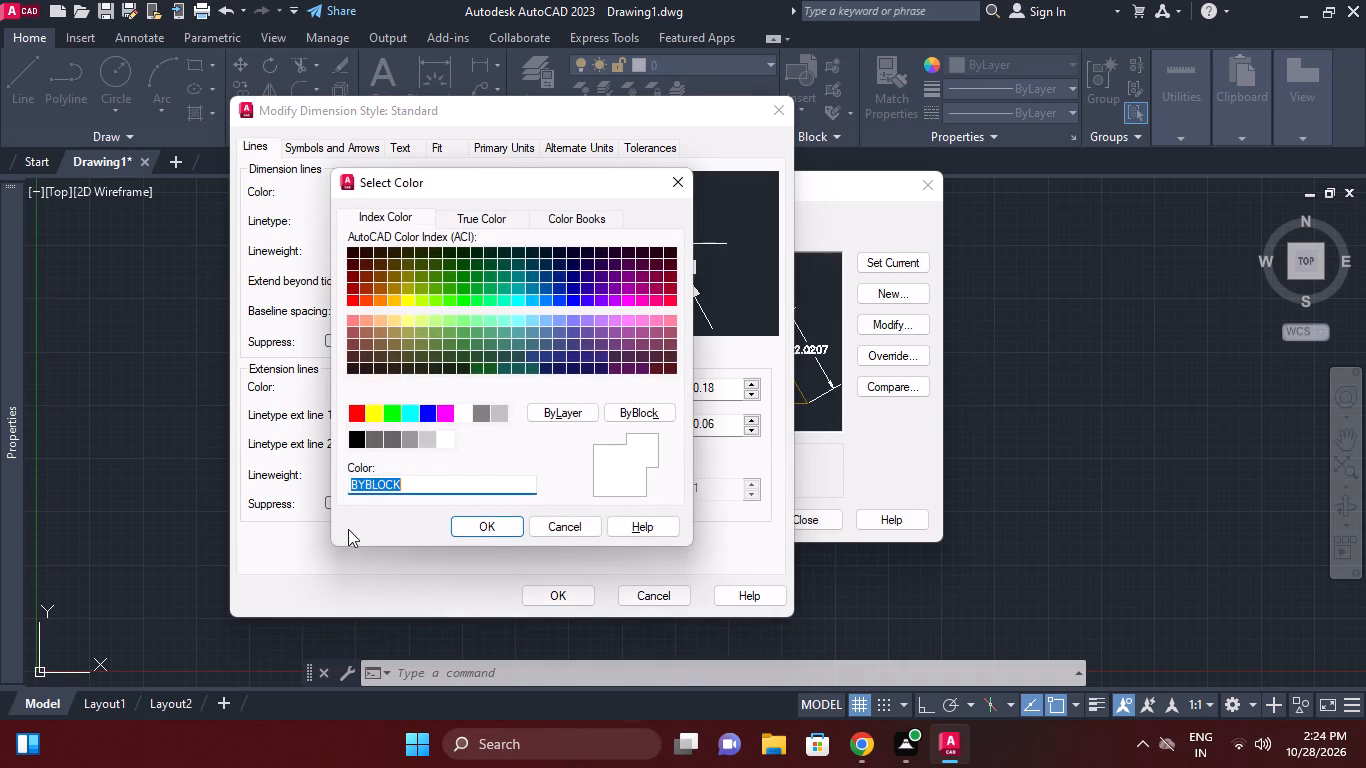
left_click(371, 441)
left_click(458, 519)
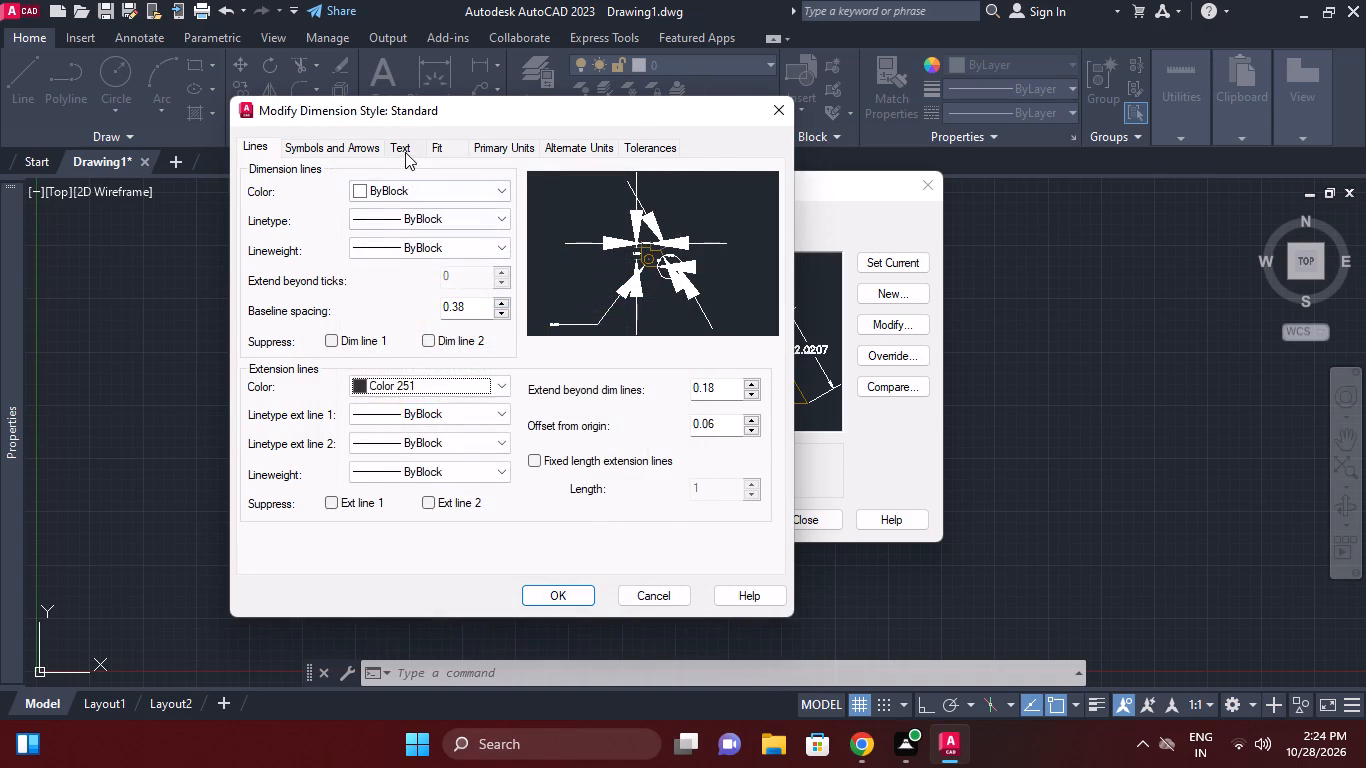
Set the text height of the dimension style to 4.
left_click(405, 150)
left_click_drag(474, 291, 382, 293)
key("4")
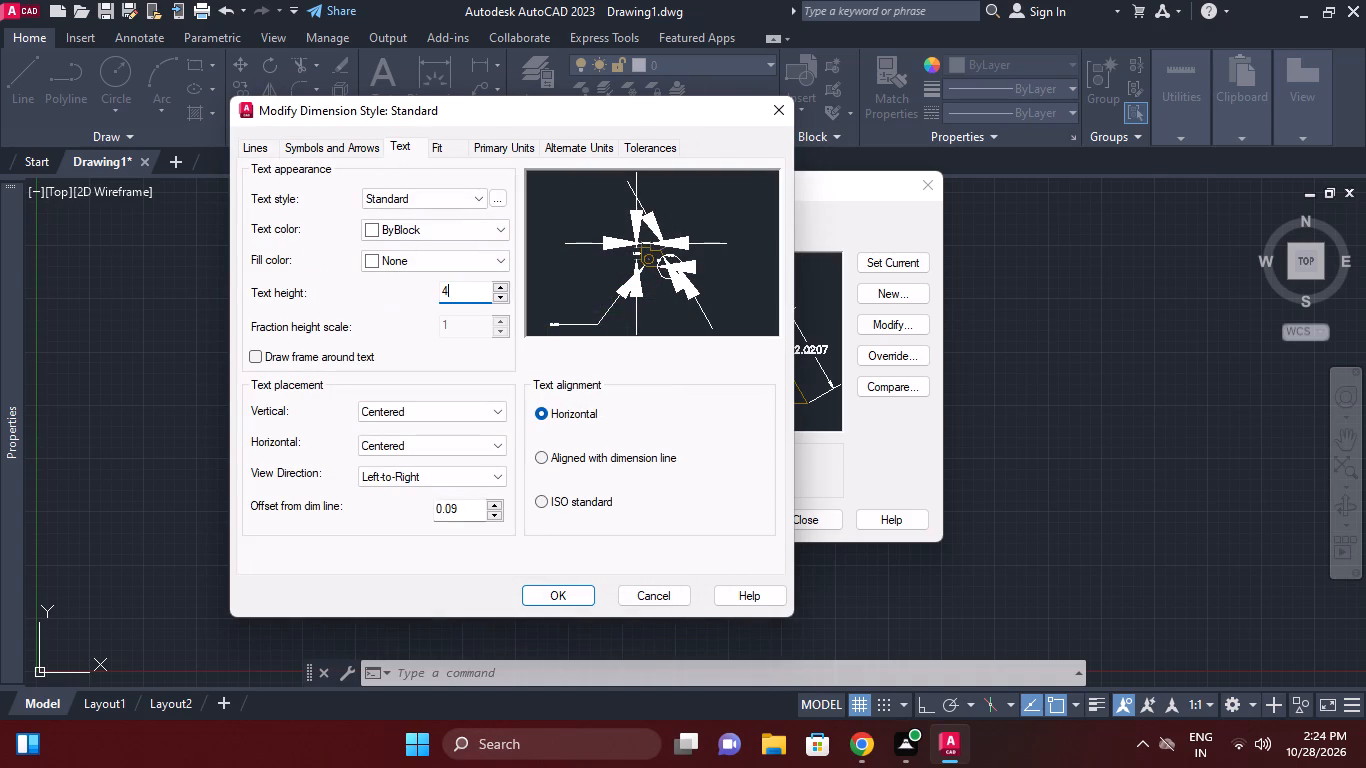
key("period")
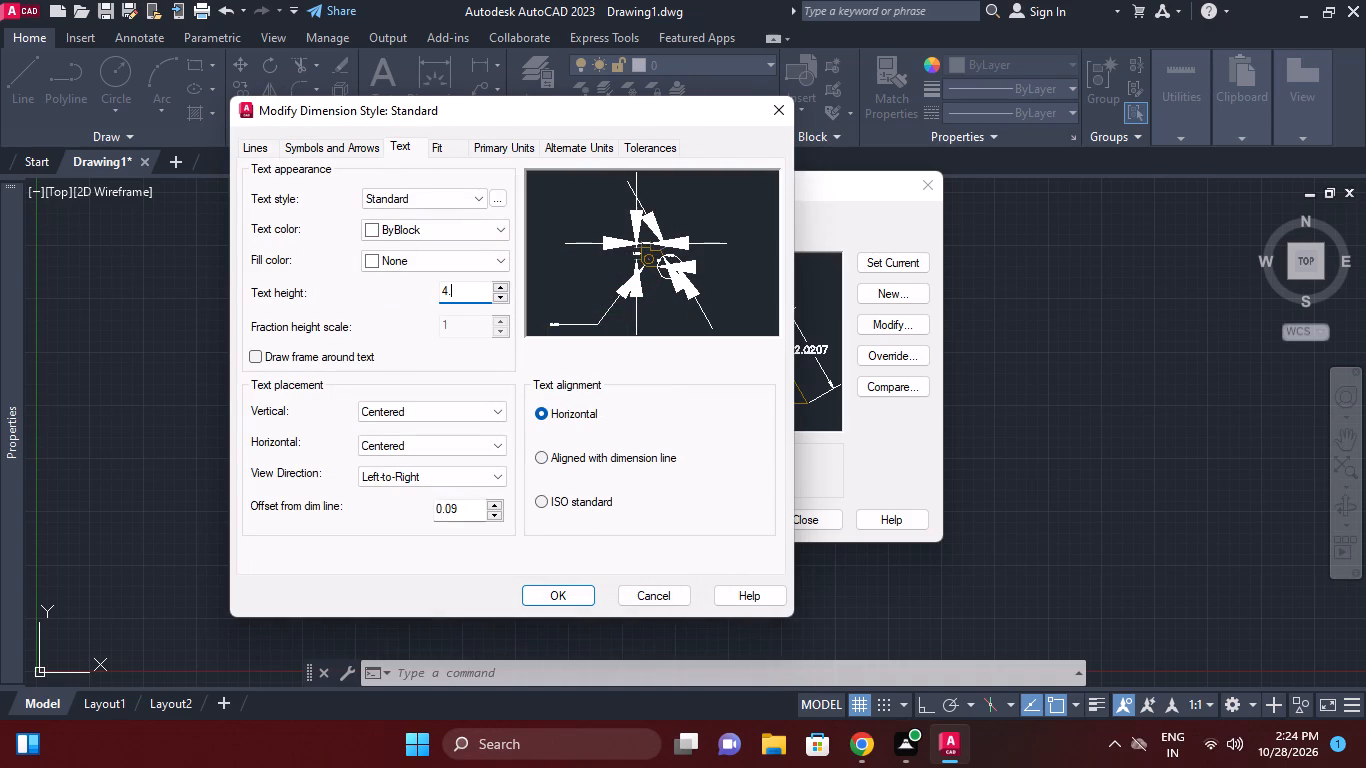
key("BackSpace")
key("Return")
Align the dimension text with the dimension line and set its vertical placement to Above.
left_click(558, 459)
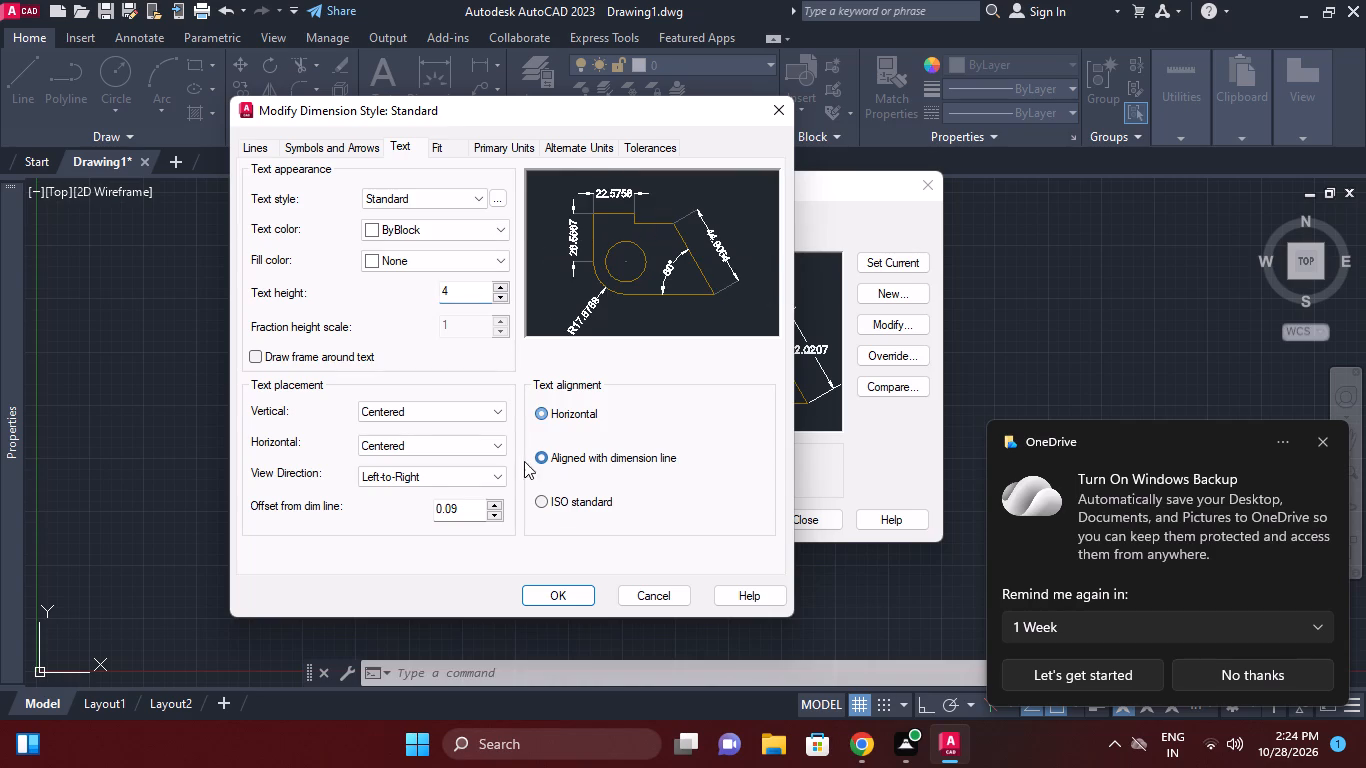
left_click(383, 438)
left_click(397, 413)
left_click(398, 412)
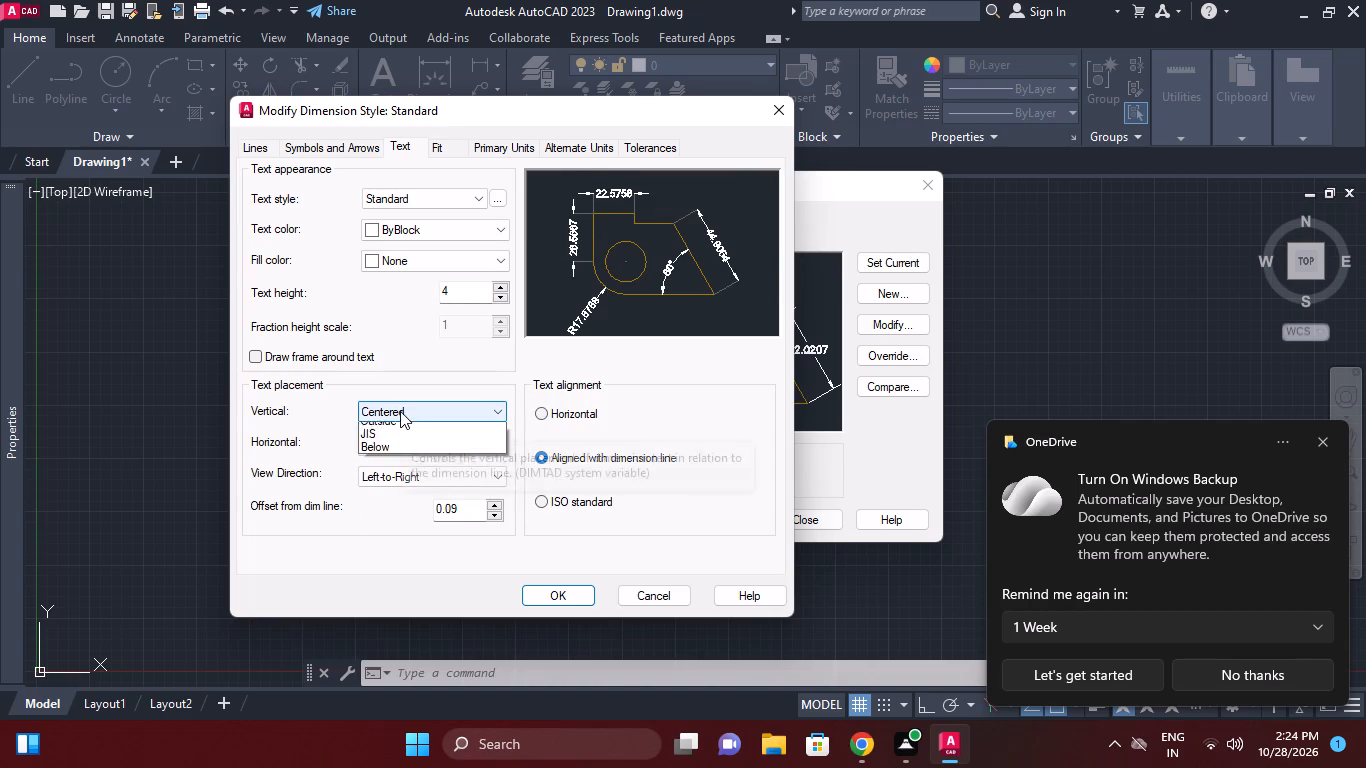
left_click(397, 440)
Set the linear dimension precision to 0, save the Standard style changes and make it the current style.
left_click(494, 143)
left_click(398, 208)
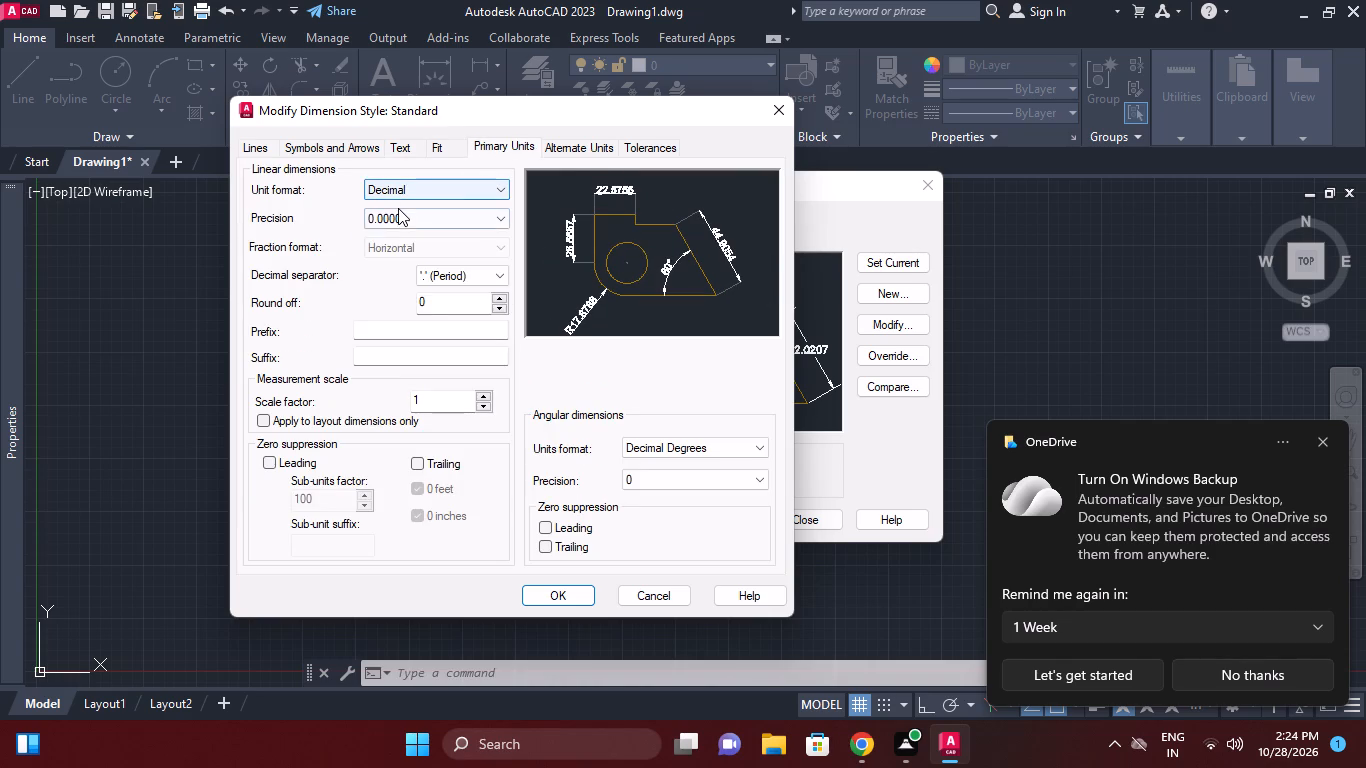
left_click(399, 238)
left_click(572, 586)
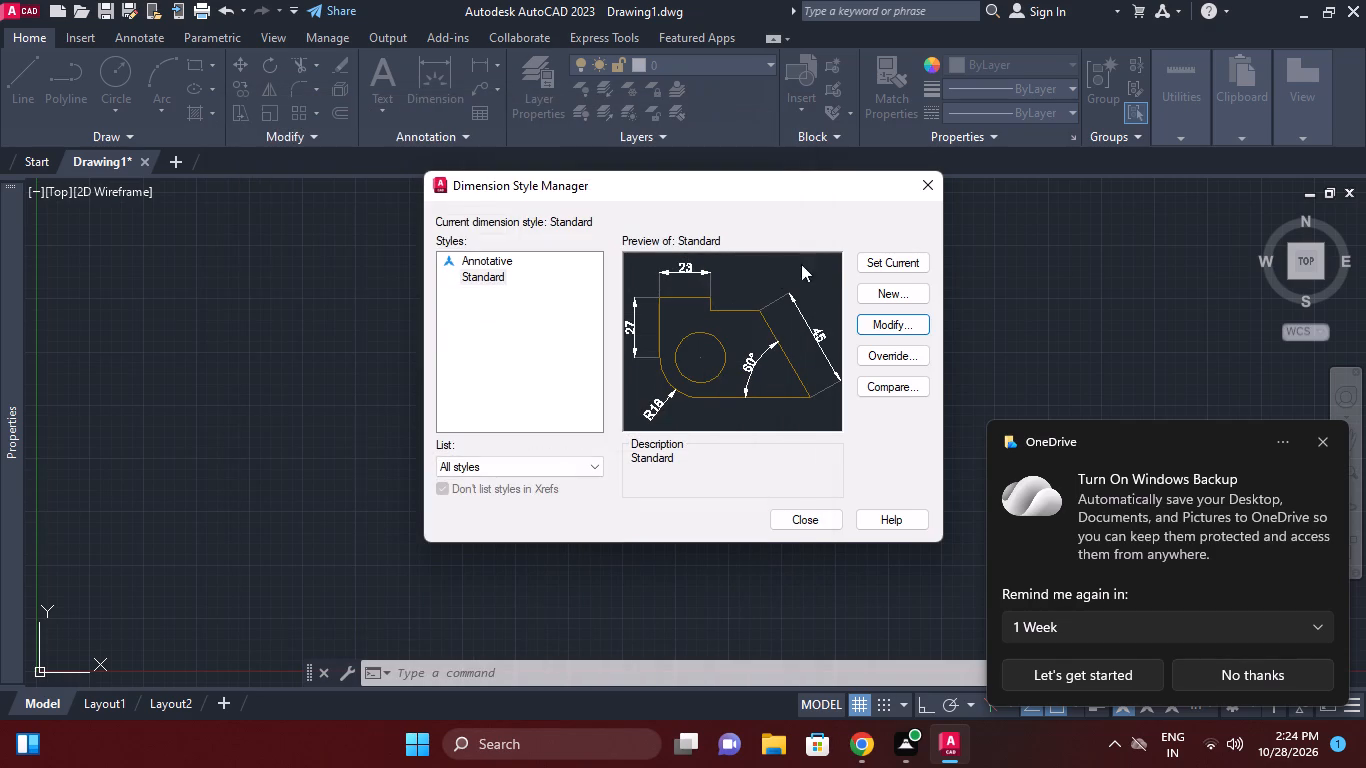
left_click(857, 256)
double_click(883, 262)
left_click(794, 515)
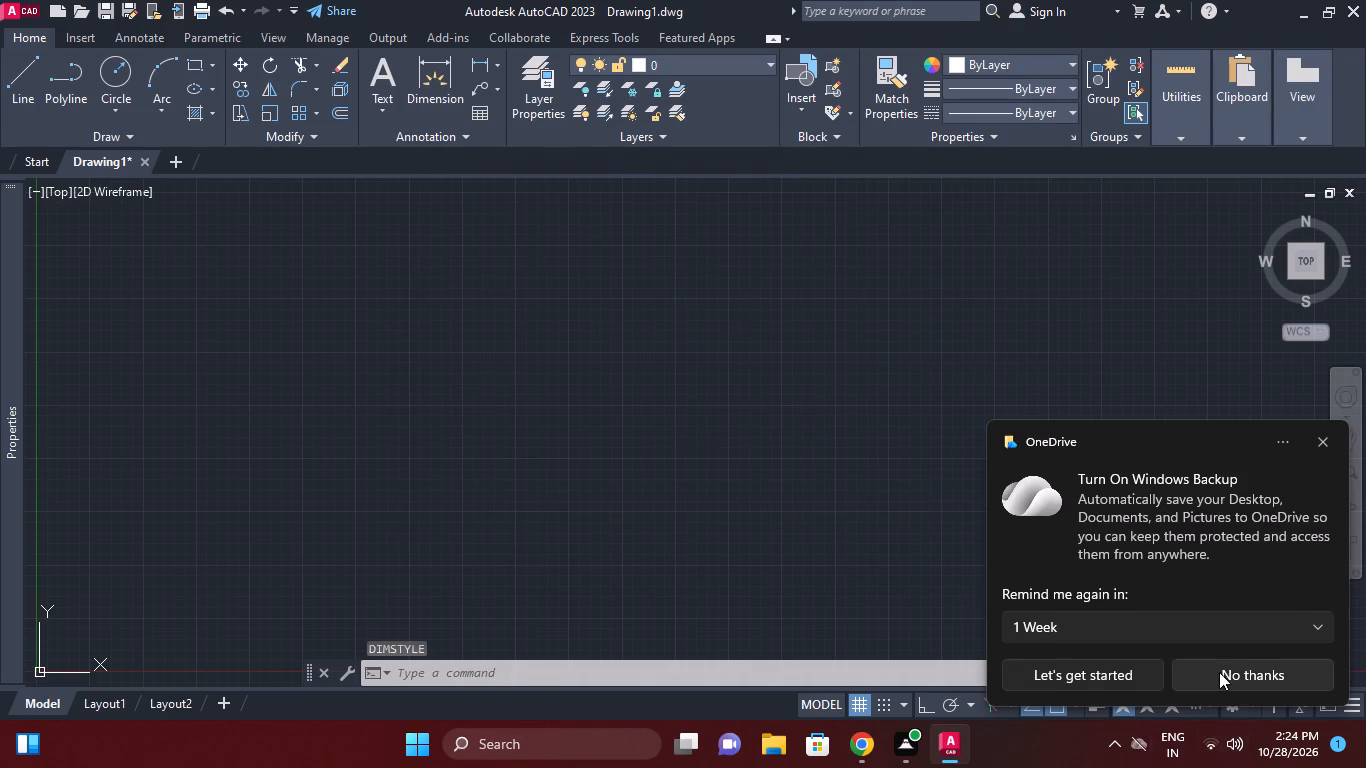
Decline the OneDrive notification offering Windows backup.
left_click(1219, 672)
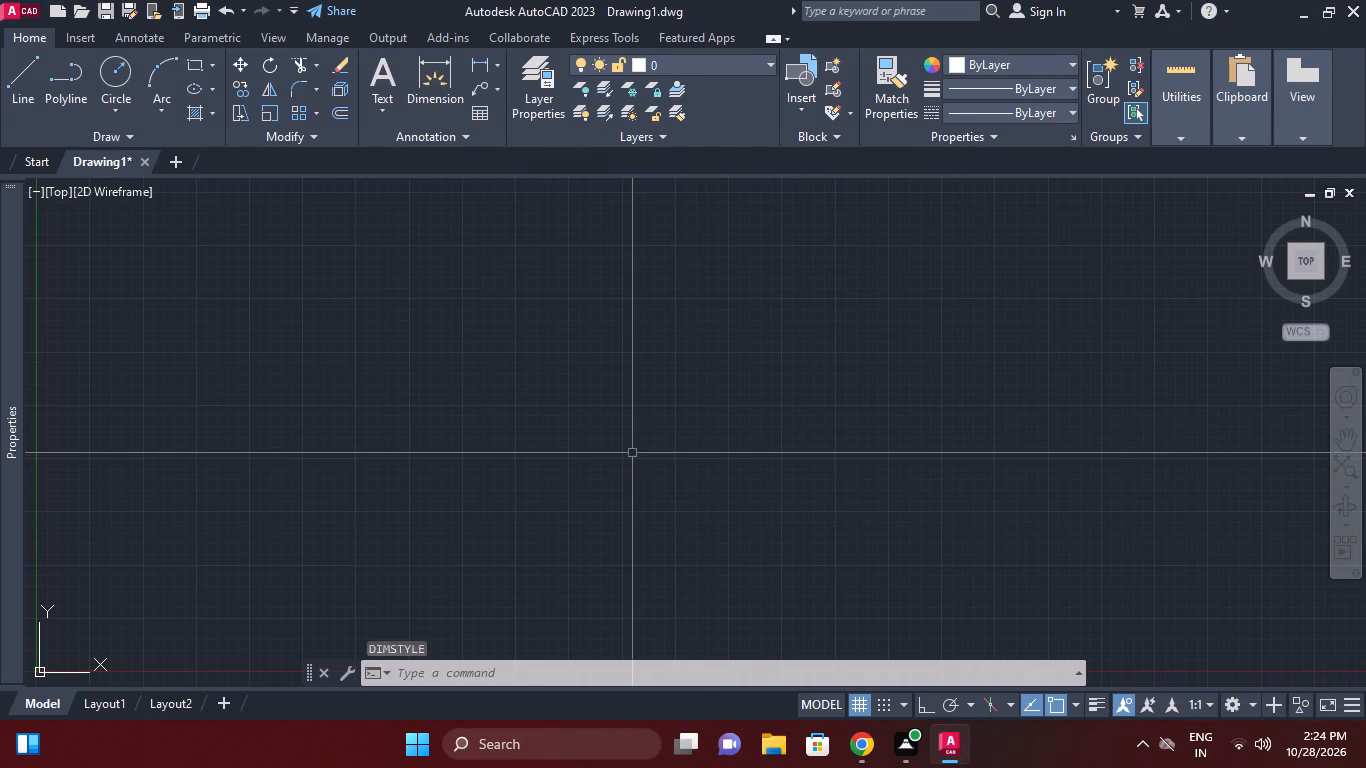
Draw a circle of radius 6 mm in the empty drawing area, centred at about 24, 11.
middle_click_drag(631, 470, 633, 485)
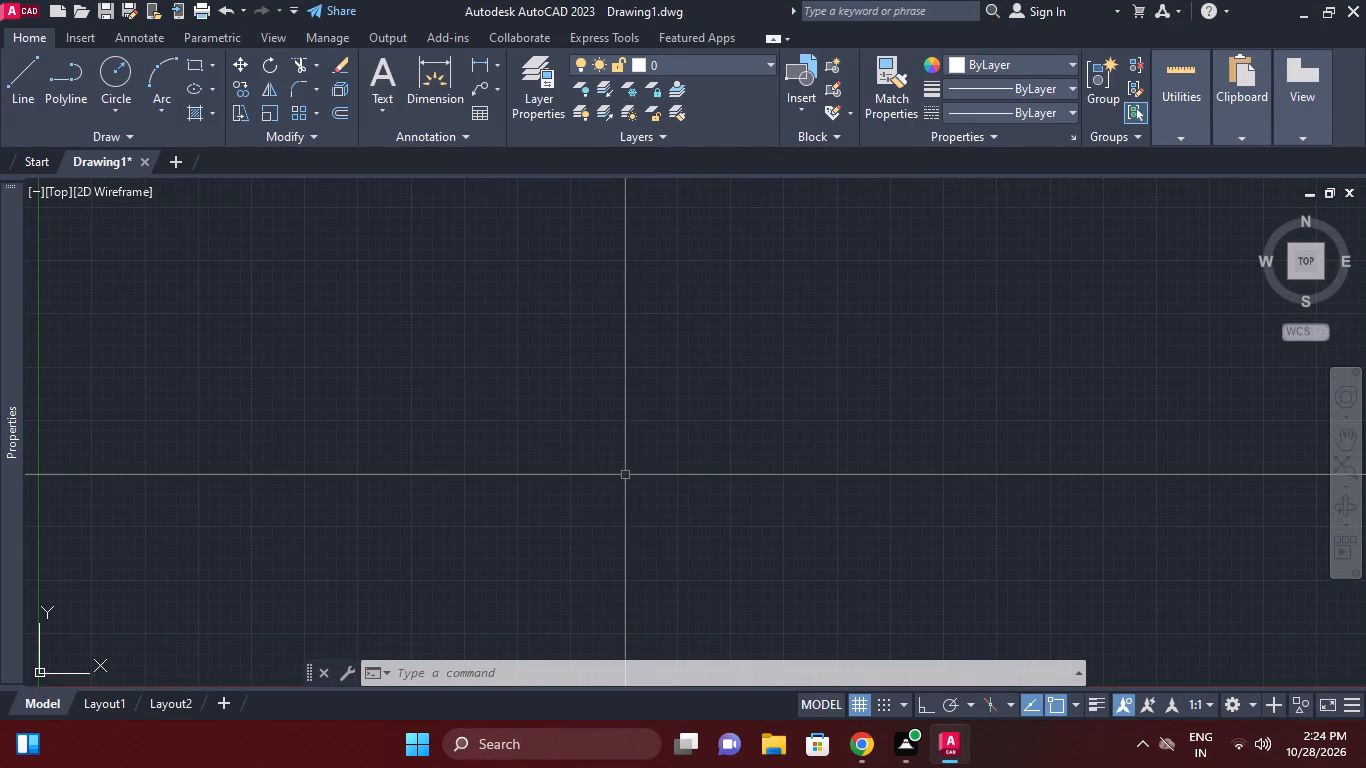
key("c")
key("space")
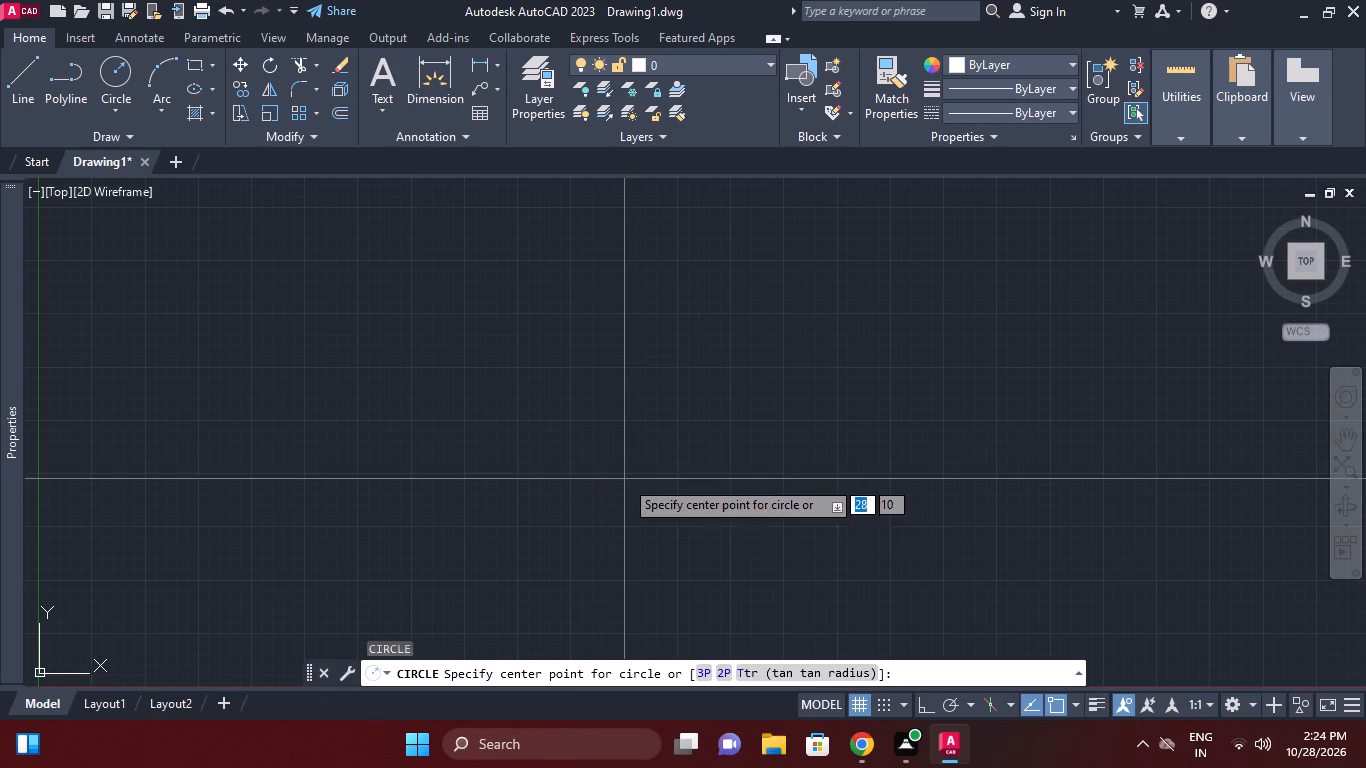
left_click(556, 448)
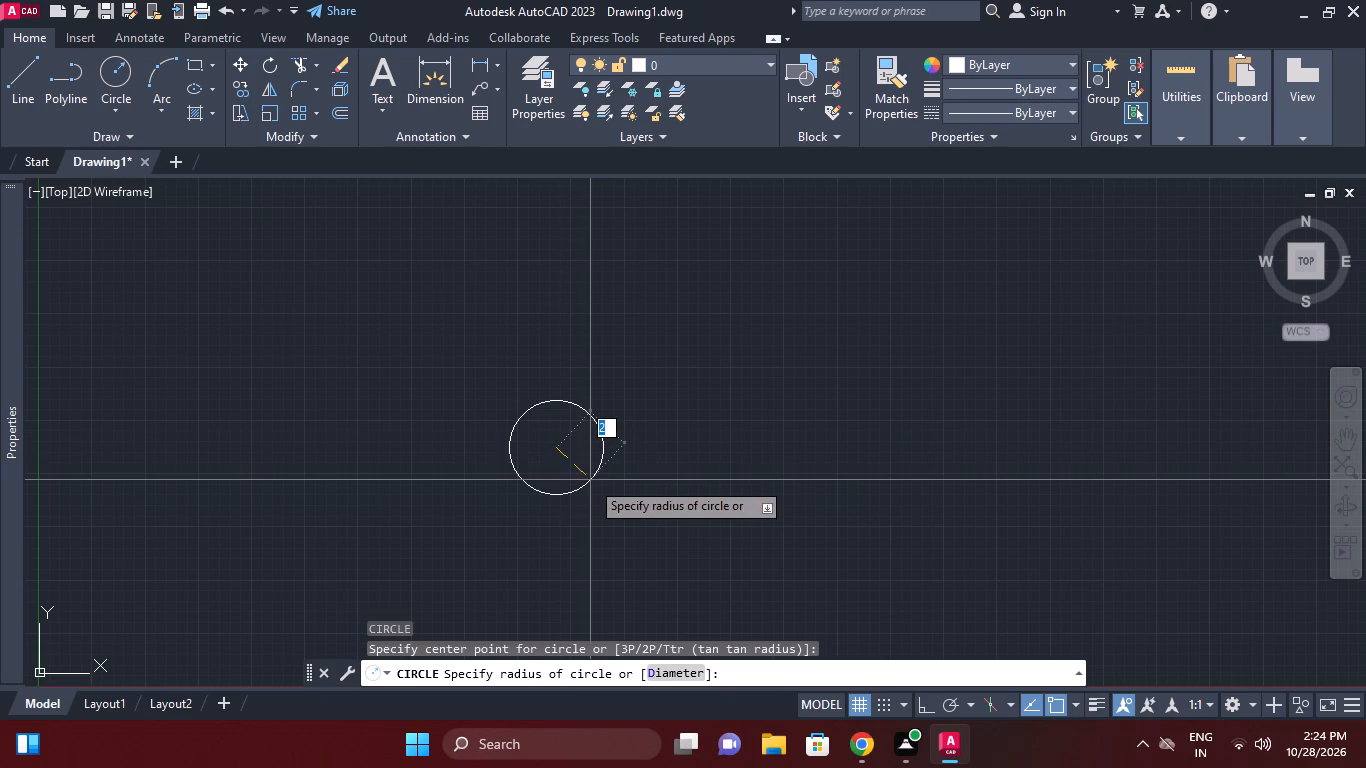
key("6")
key("Return")
Draw a concentric circle of radius 18 mm around the first circle.
key("Return")
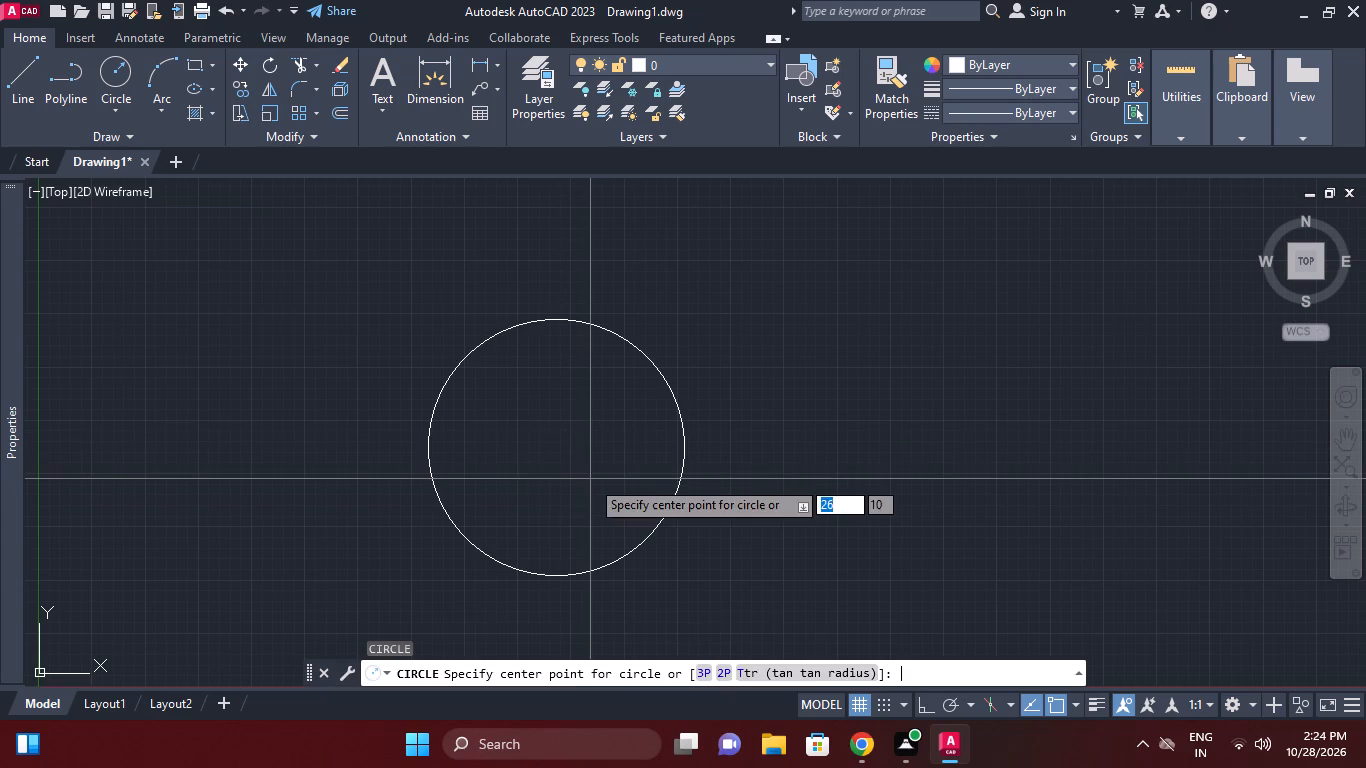
left_click(563, 447)
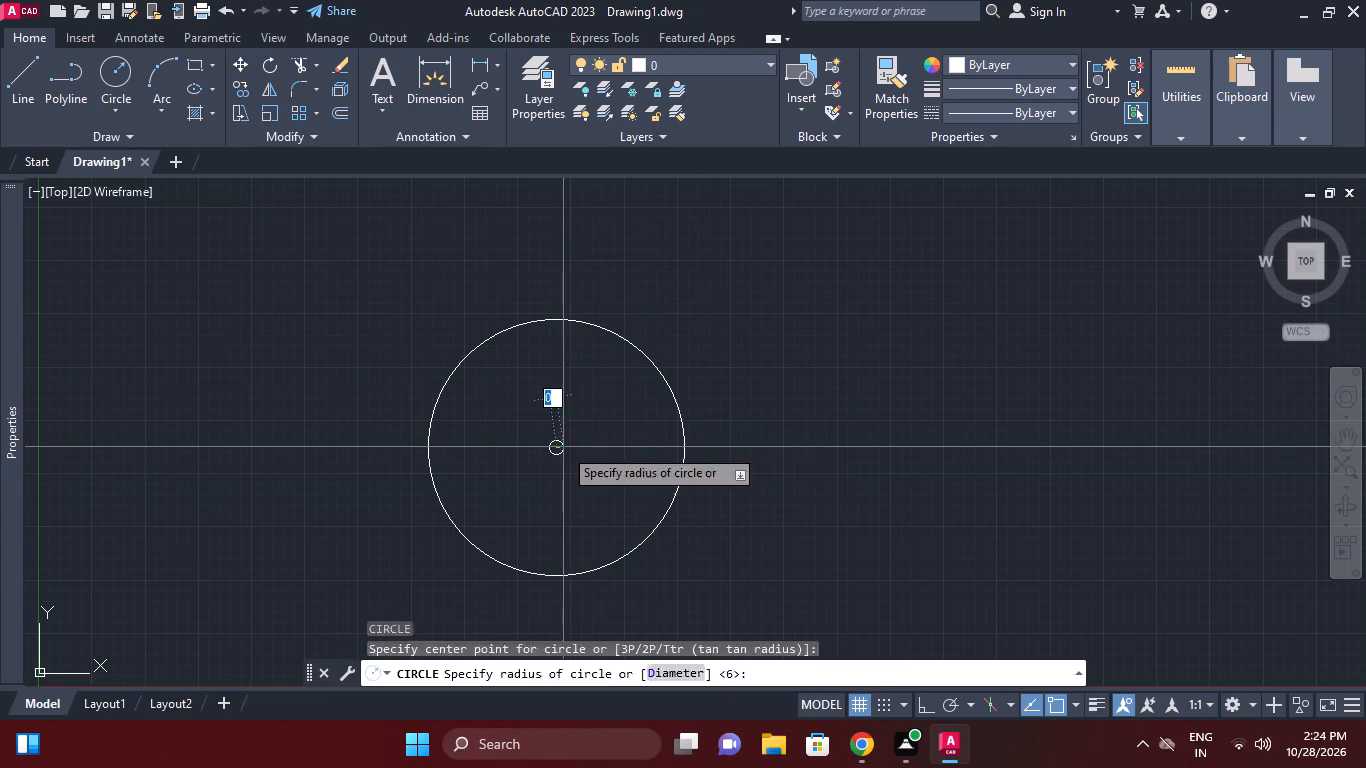
key("1")
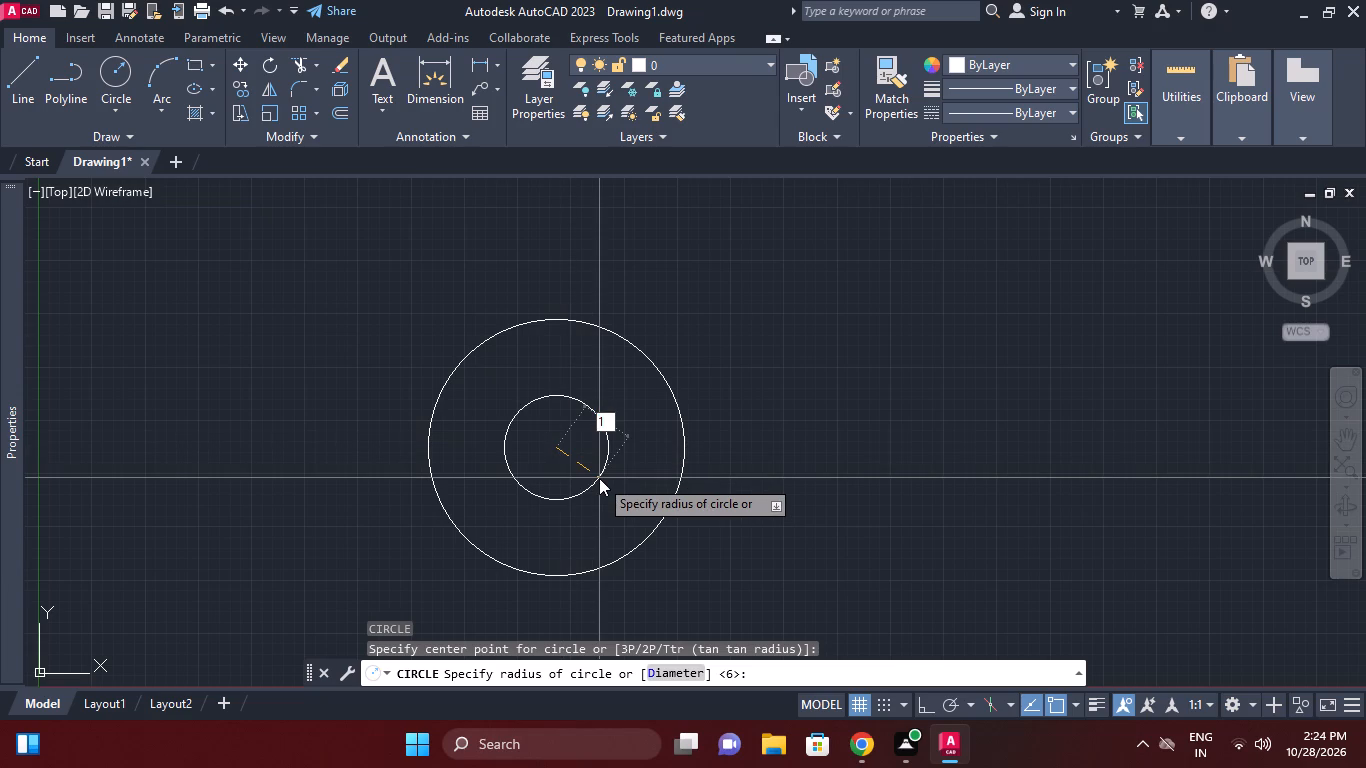
key("8")
key("Return")
Draw a horizontal line 105 mm long to the right from the circles' centre with Ortho turned on.
scroll(684, 395, "down", 2)
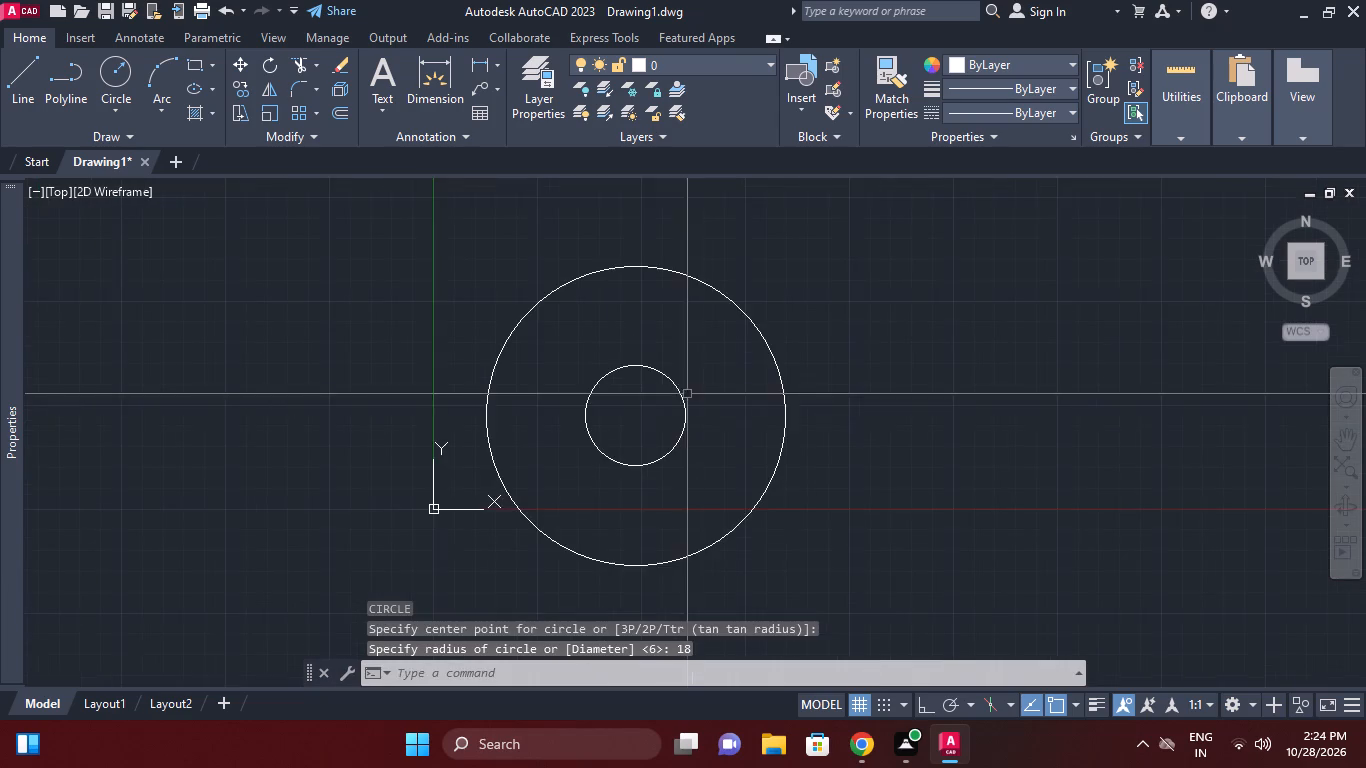
scroll(751, 433, "down", 1)
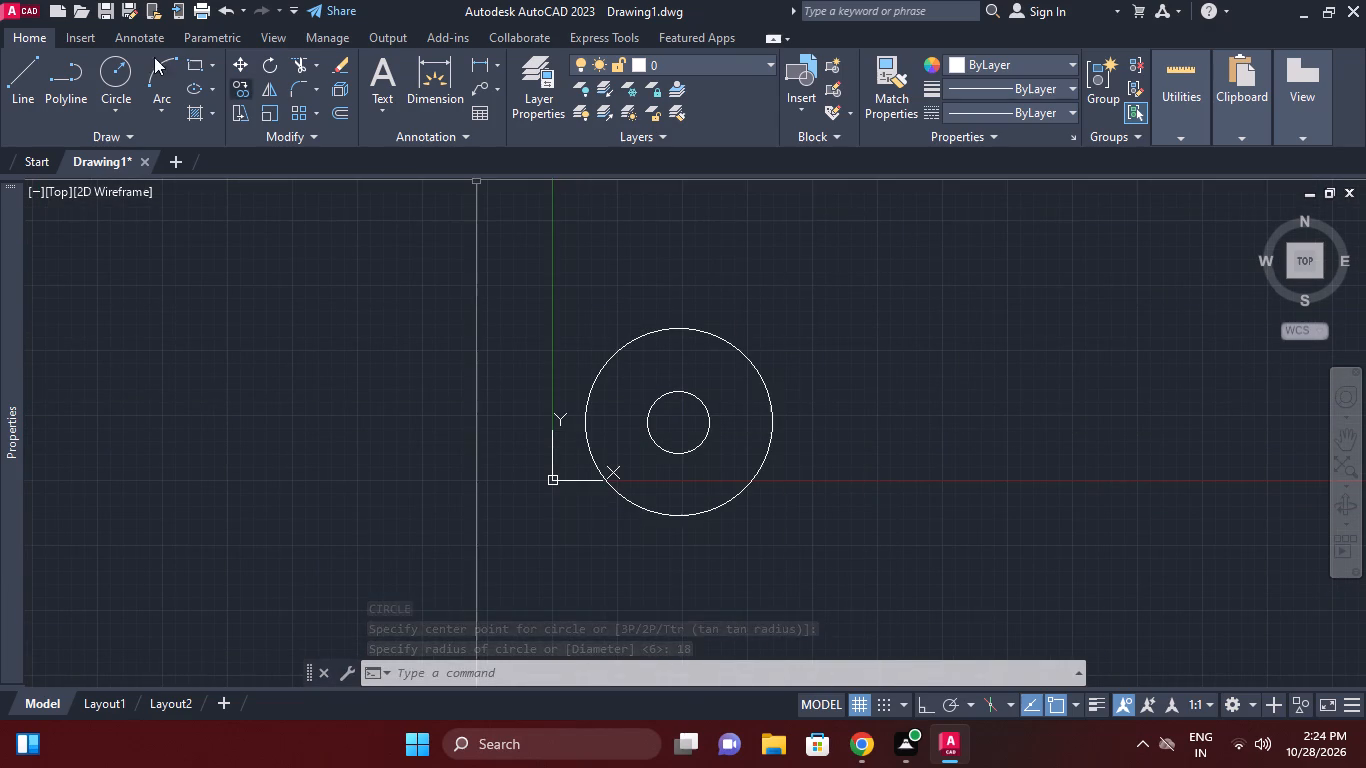
left_click(12, 89)
left_click(677, 423)
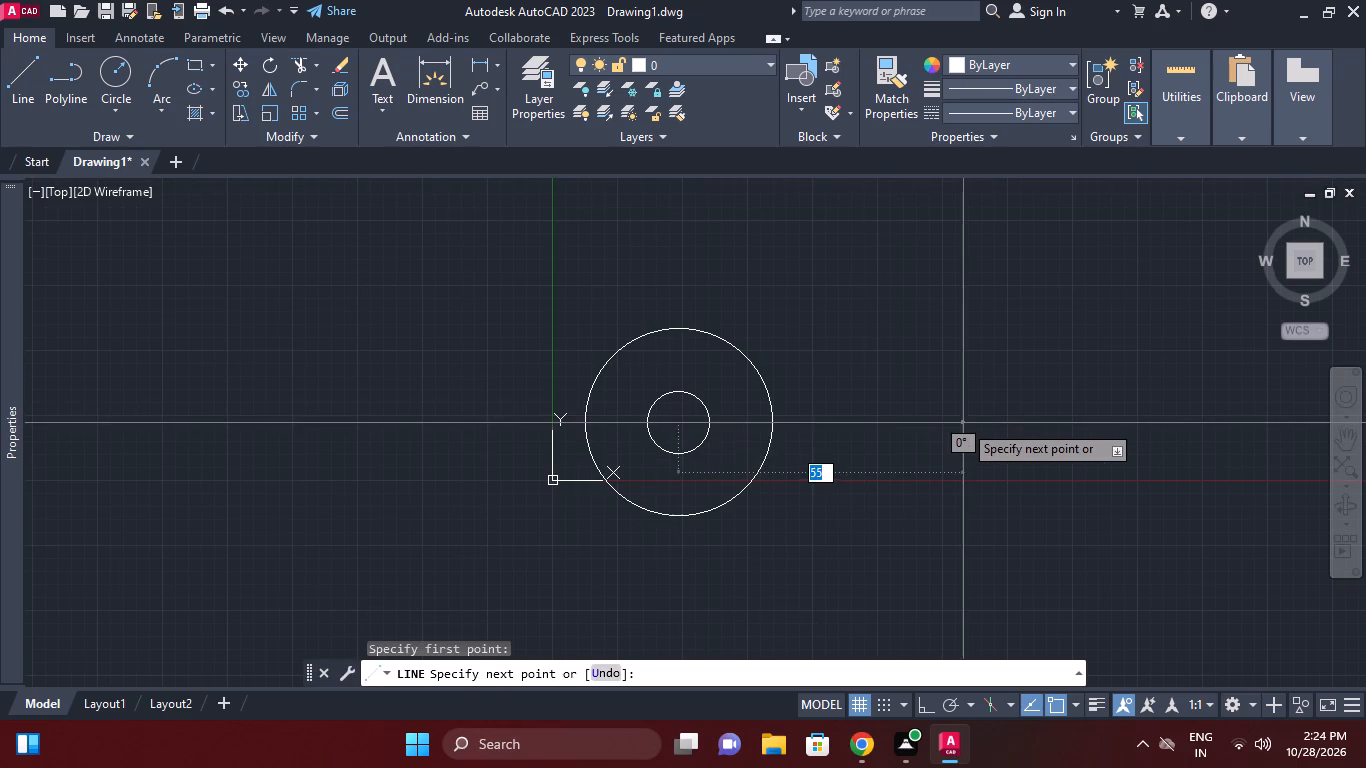
key("F8")
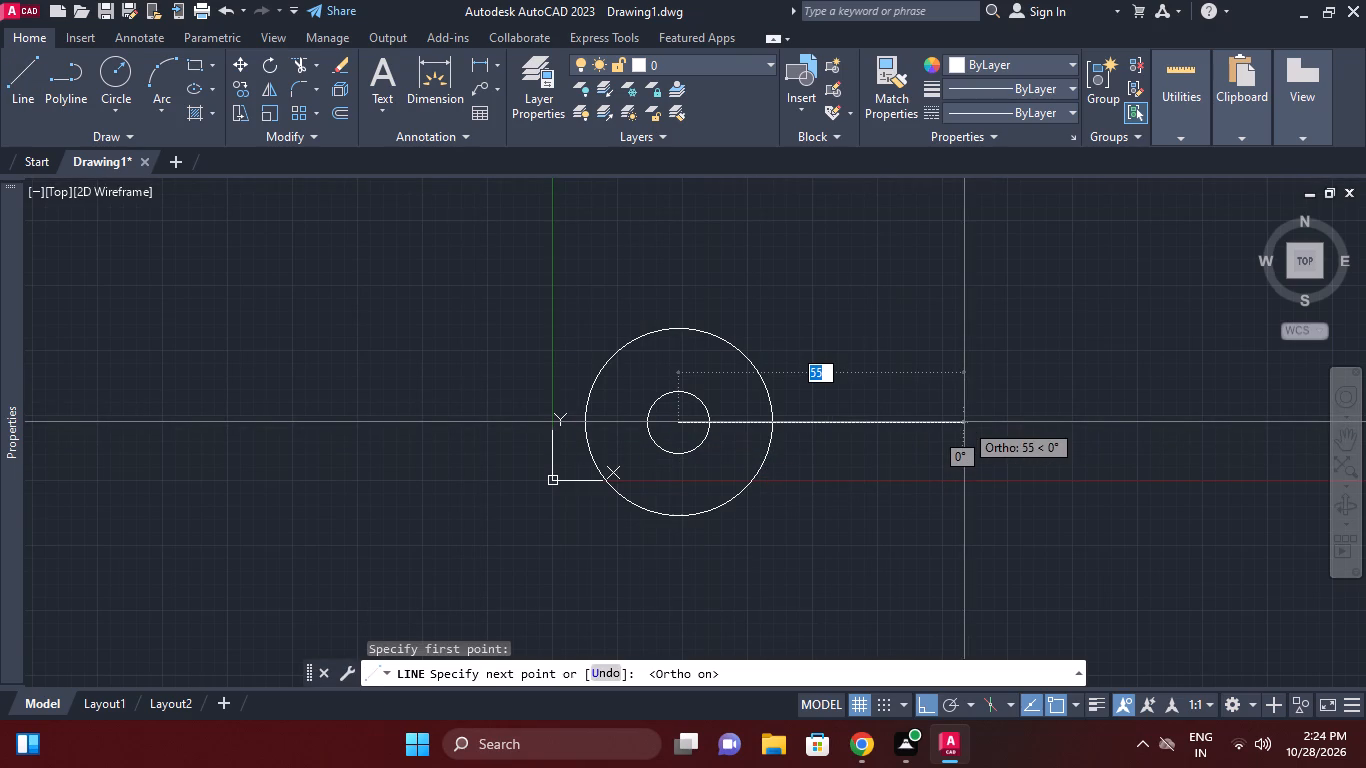
type("10")
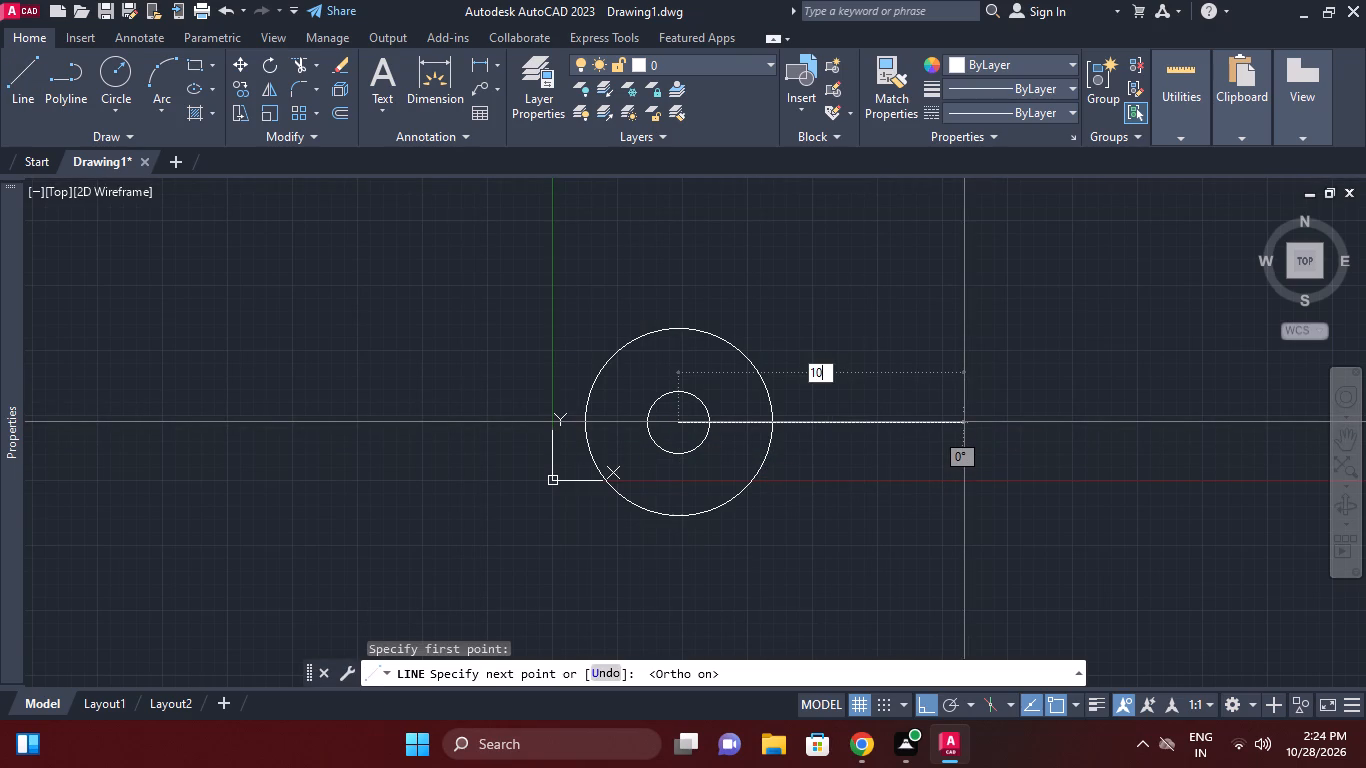
key("5")
key("Return")
key("Return")
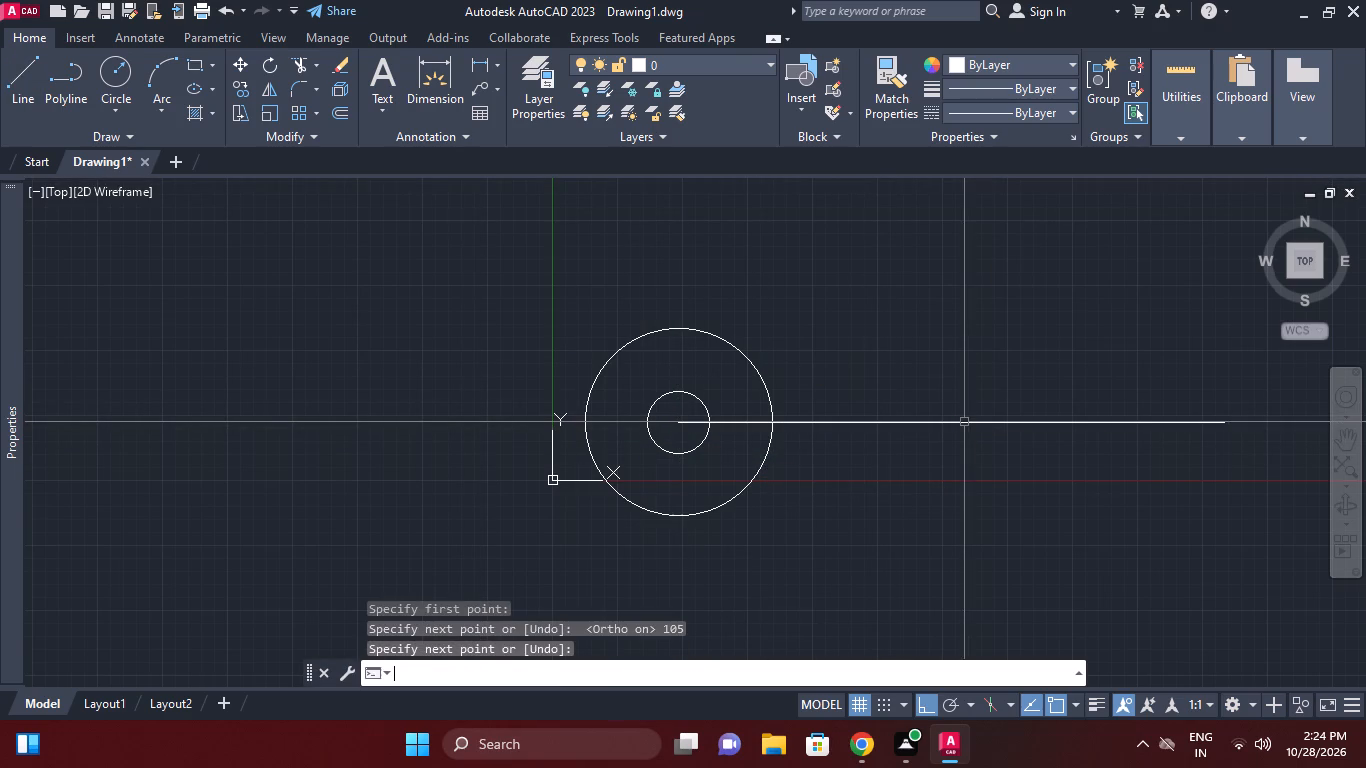
Draw a circle of radius 6 mm centred on the right end of the 105 mm line.
right_click(965, 263)
left_click(992, 297)
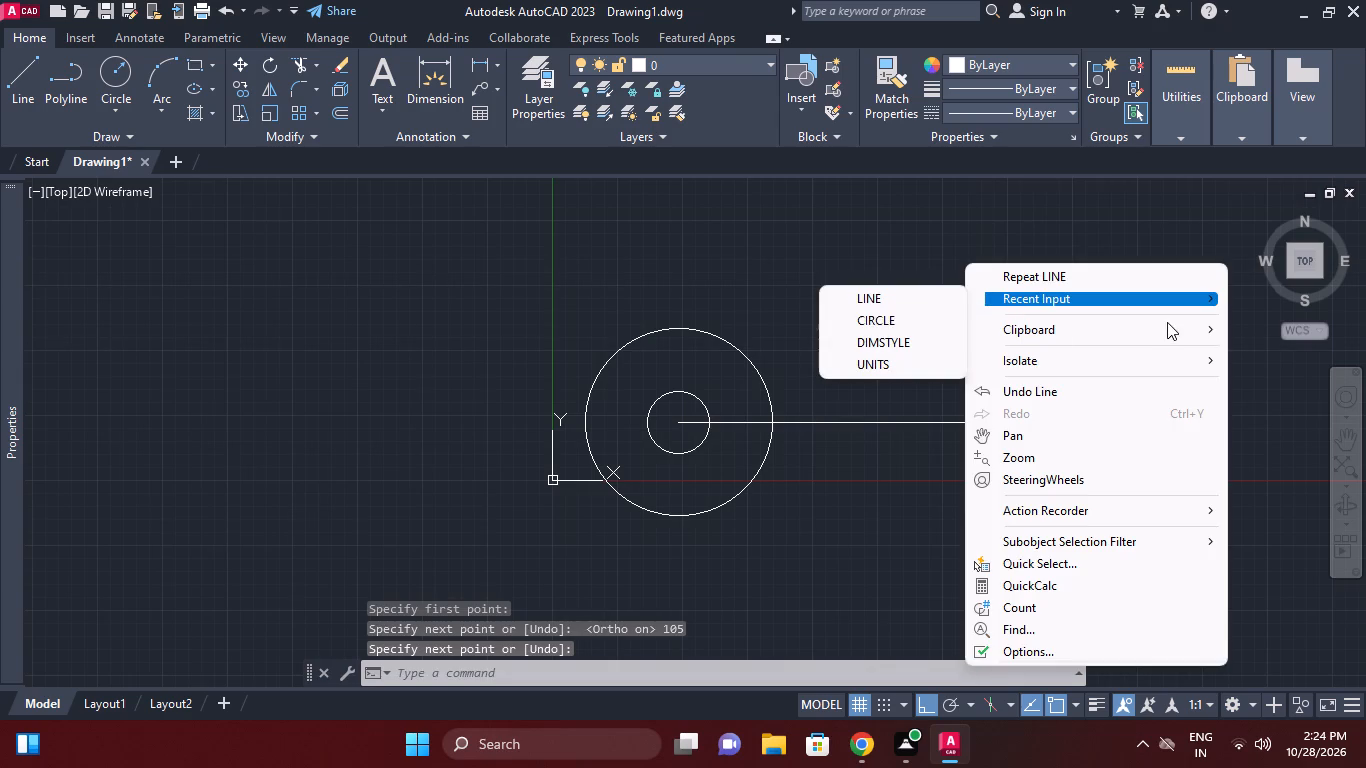
left_click(938, 310)
middle_click_drag(1011, 408, 886, 425)
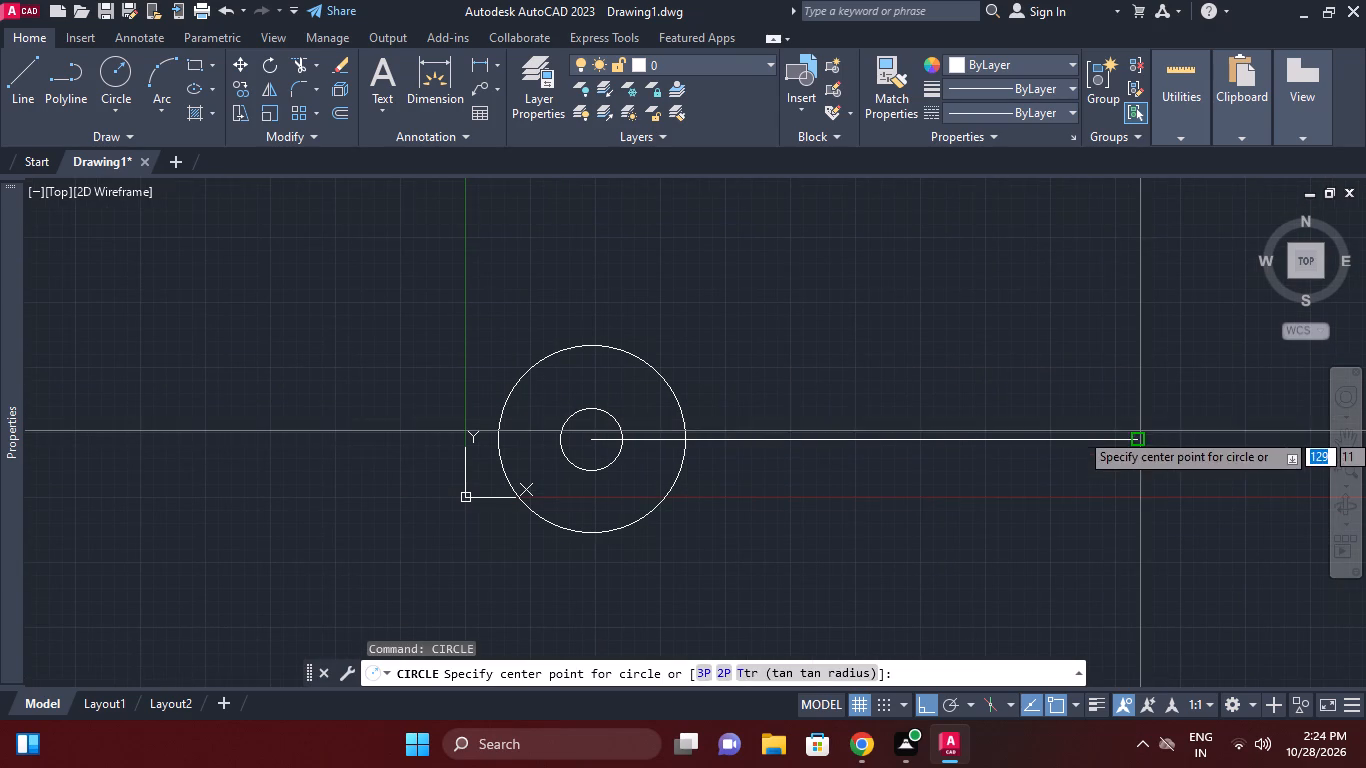
left_click(1136, 441)
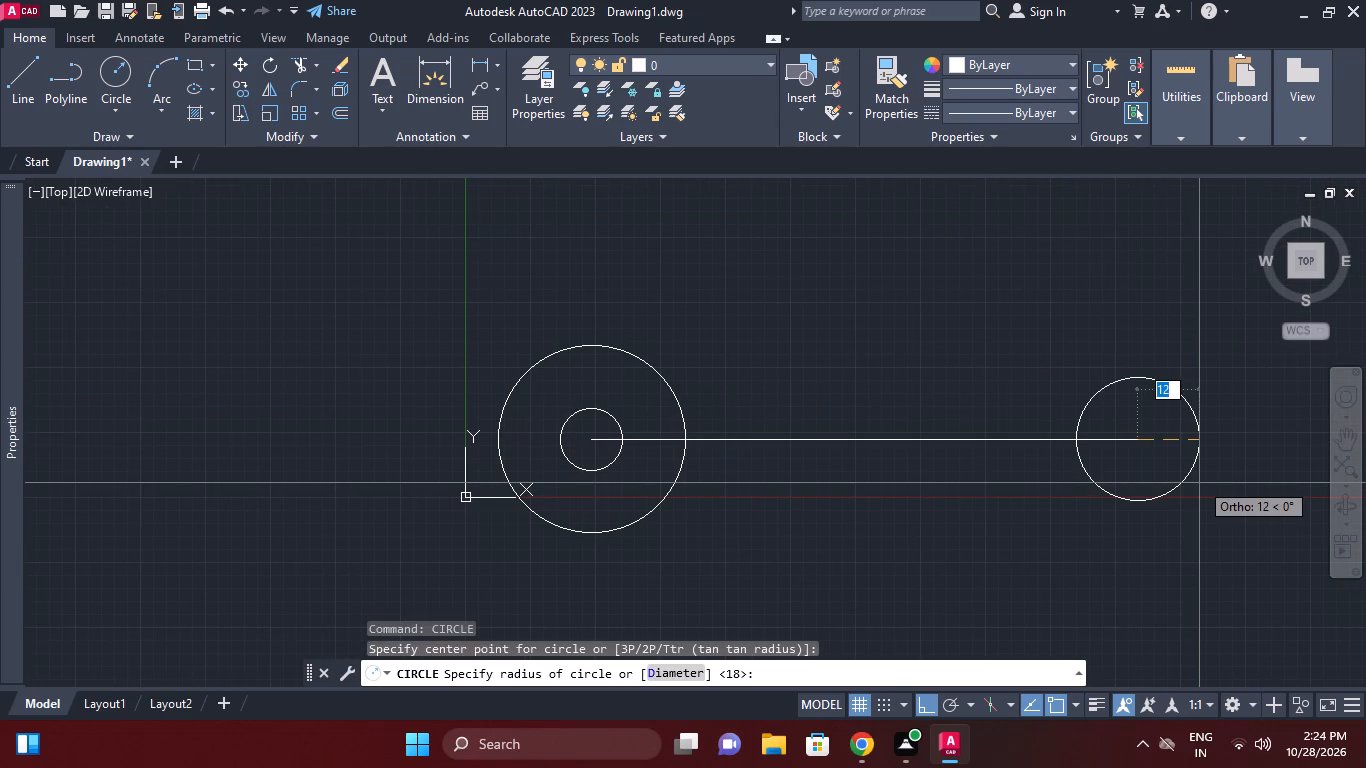
key("6")
key("Return")
Draw a concentric circle of radius 18 mm around the 6 mm circle at the line's right end.
key("Return")
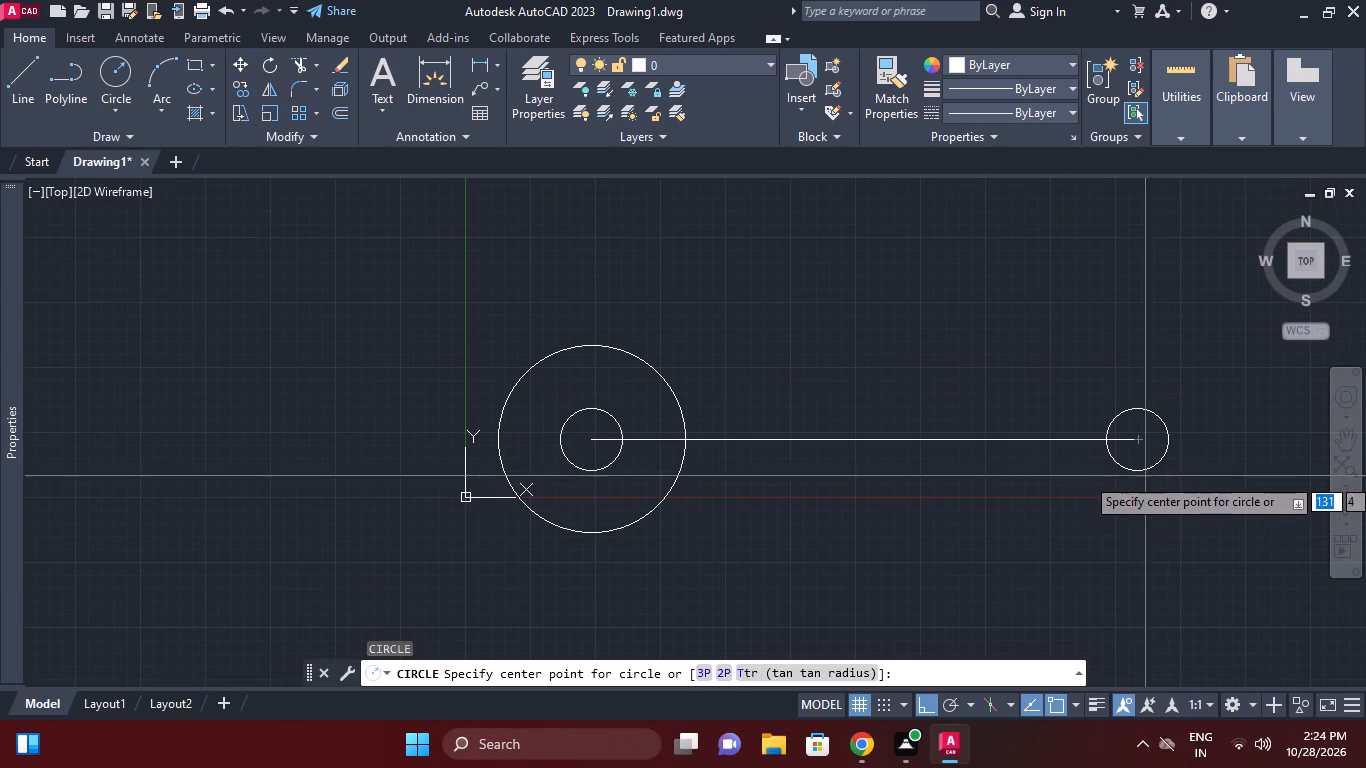
left_click(1139, 442)
type("18")
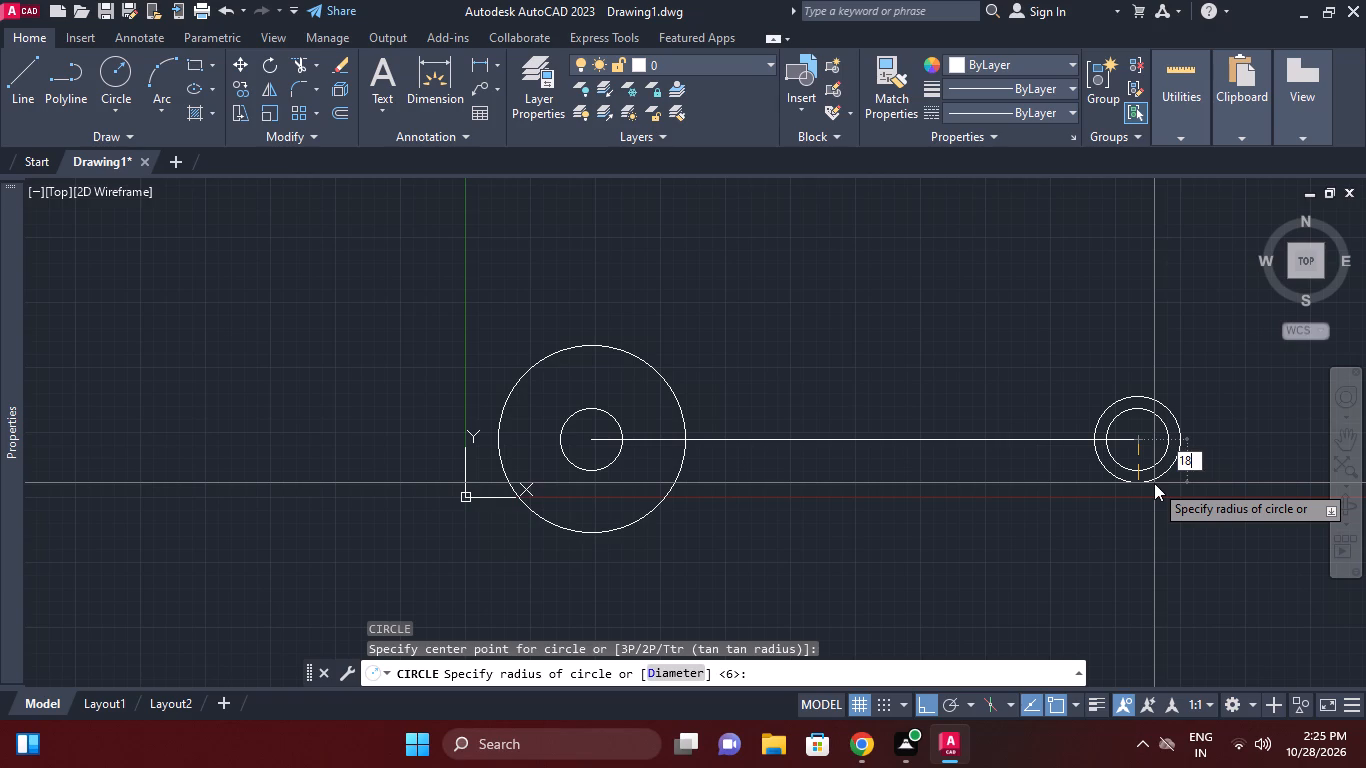
key("Return")
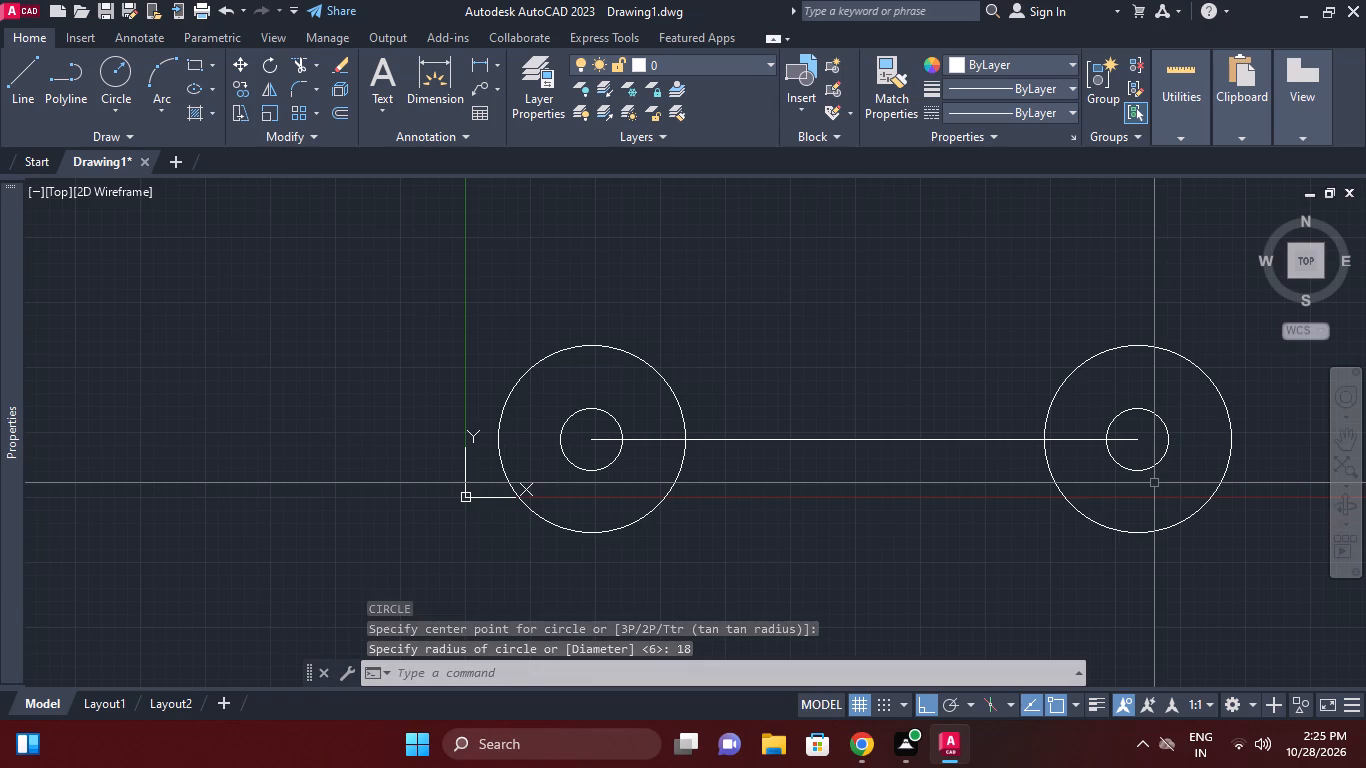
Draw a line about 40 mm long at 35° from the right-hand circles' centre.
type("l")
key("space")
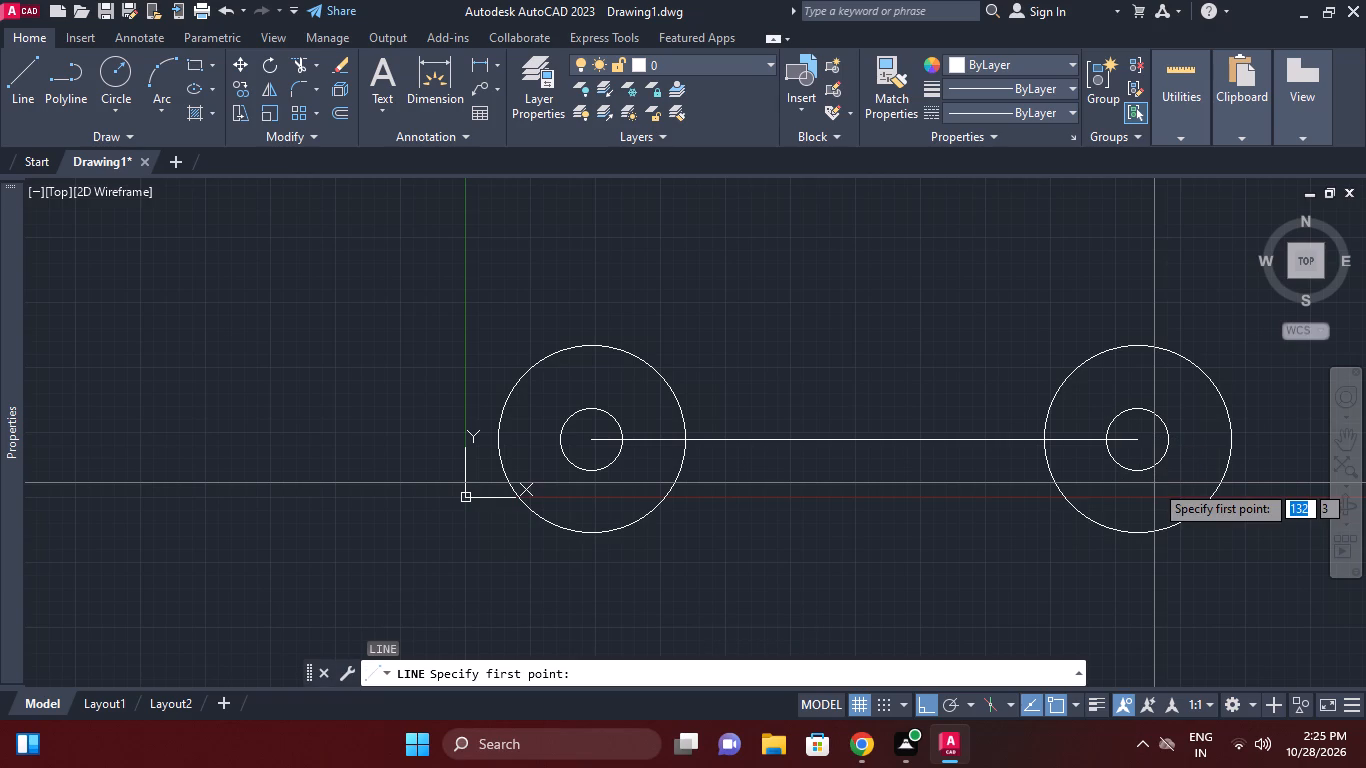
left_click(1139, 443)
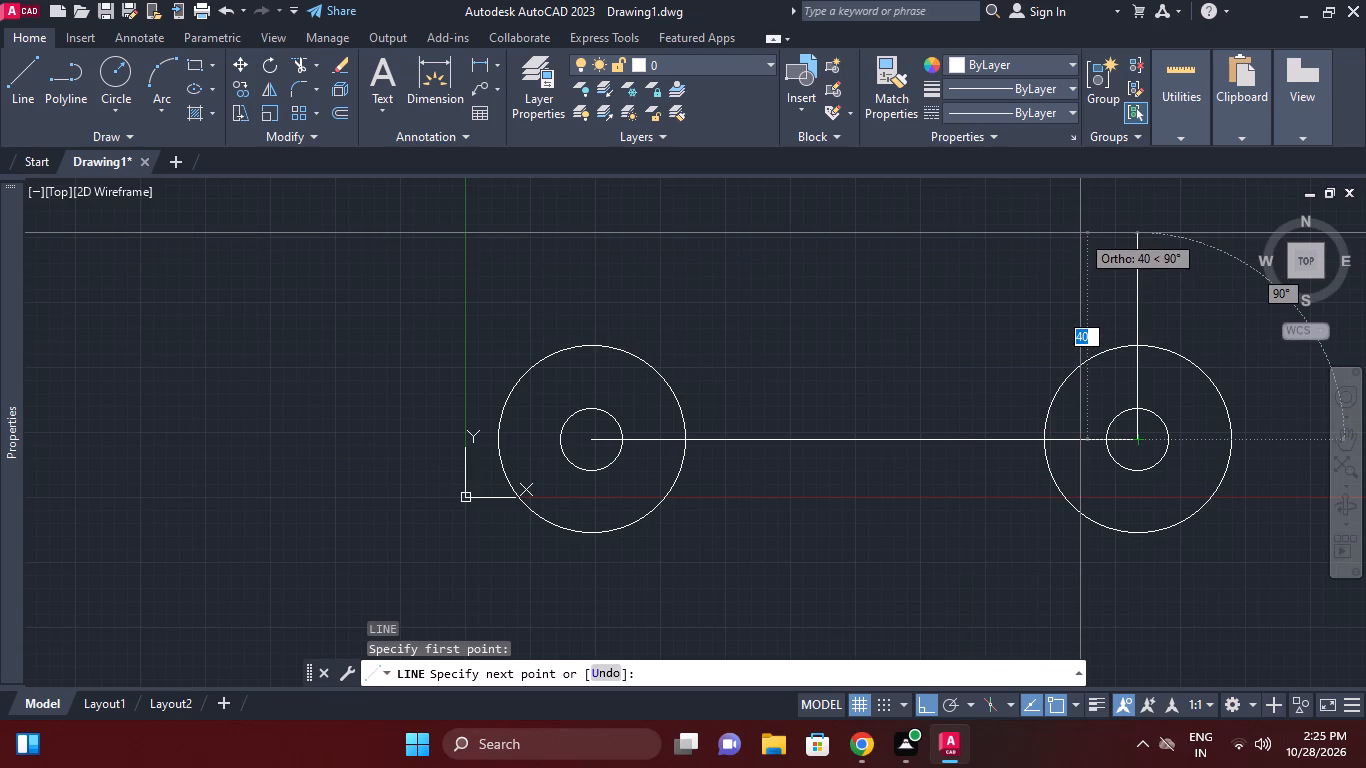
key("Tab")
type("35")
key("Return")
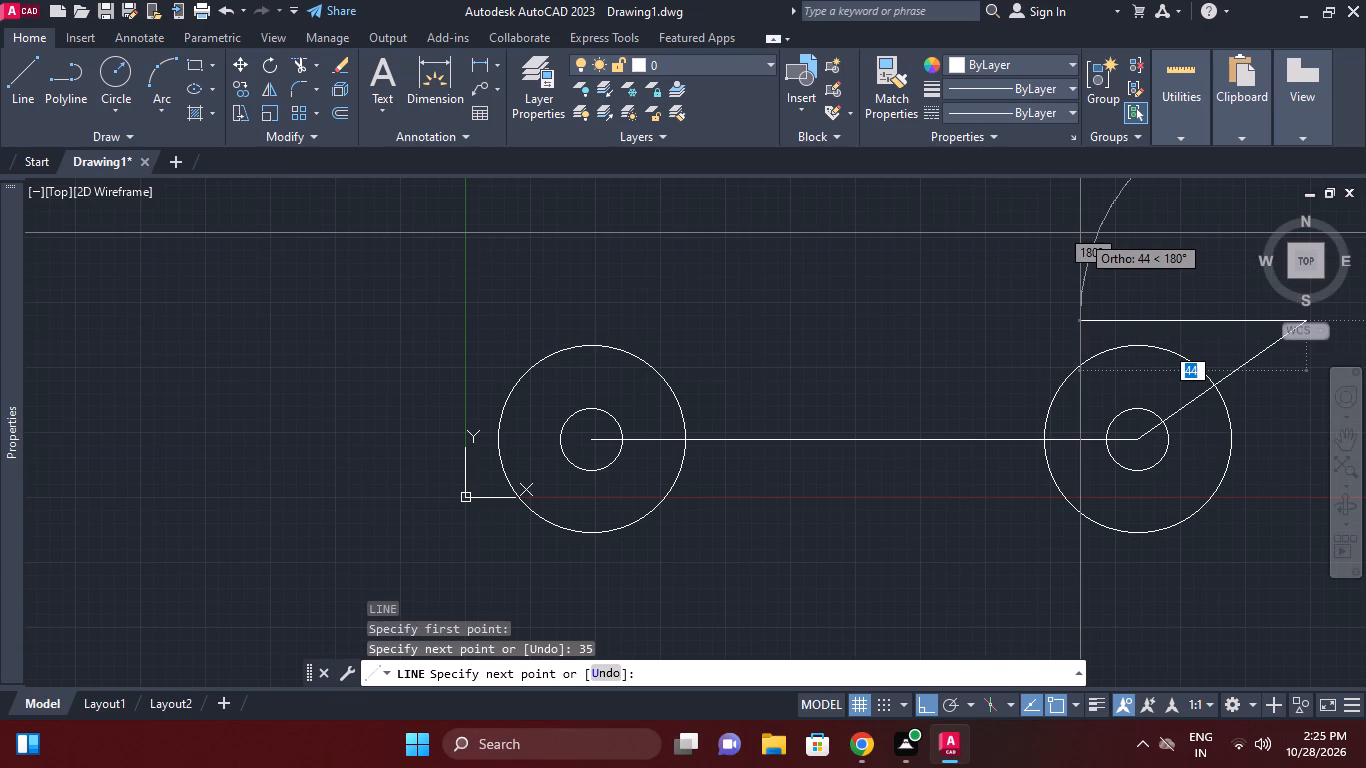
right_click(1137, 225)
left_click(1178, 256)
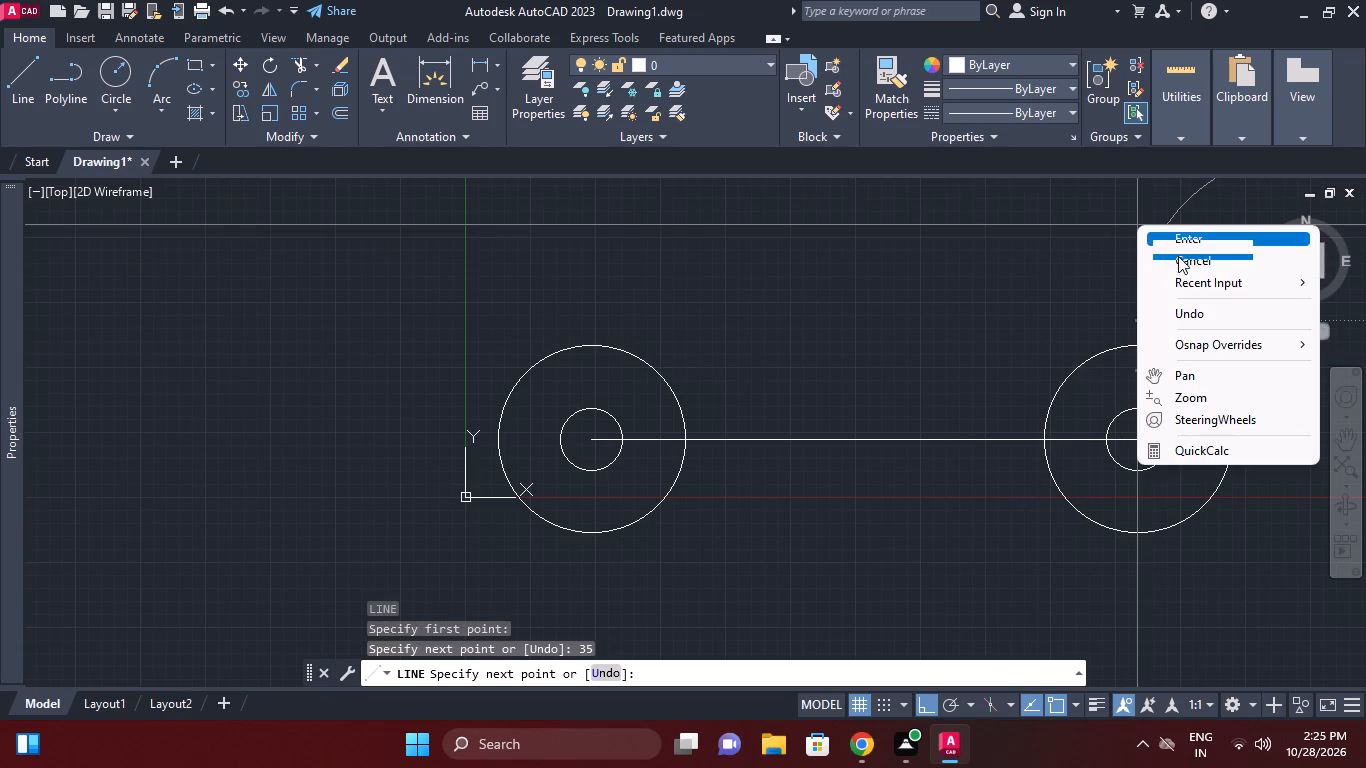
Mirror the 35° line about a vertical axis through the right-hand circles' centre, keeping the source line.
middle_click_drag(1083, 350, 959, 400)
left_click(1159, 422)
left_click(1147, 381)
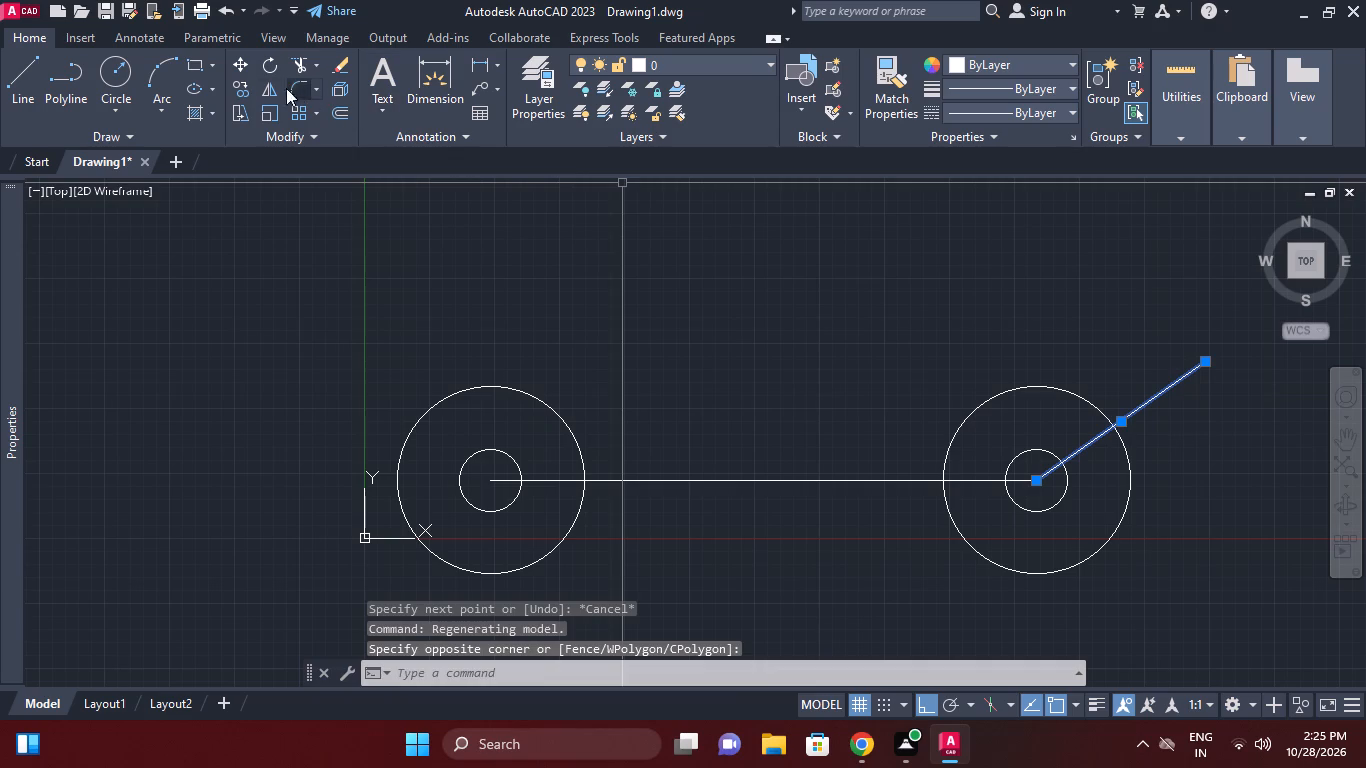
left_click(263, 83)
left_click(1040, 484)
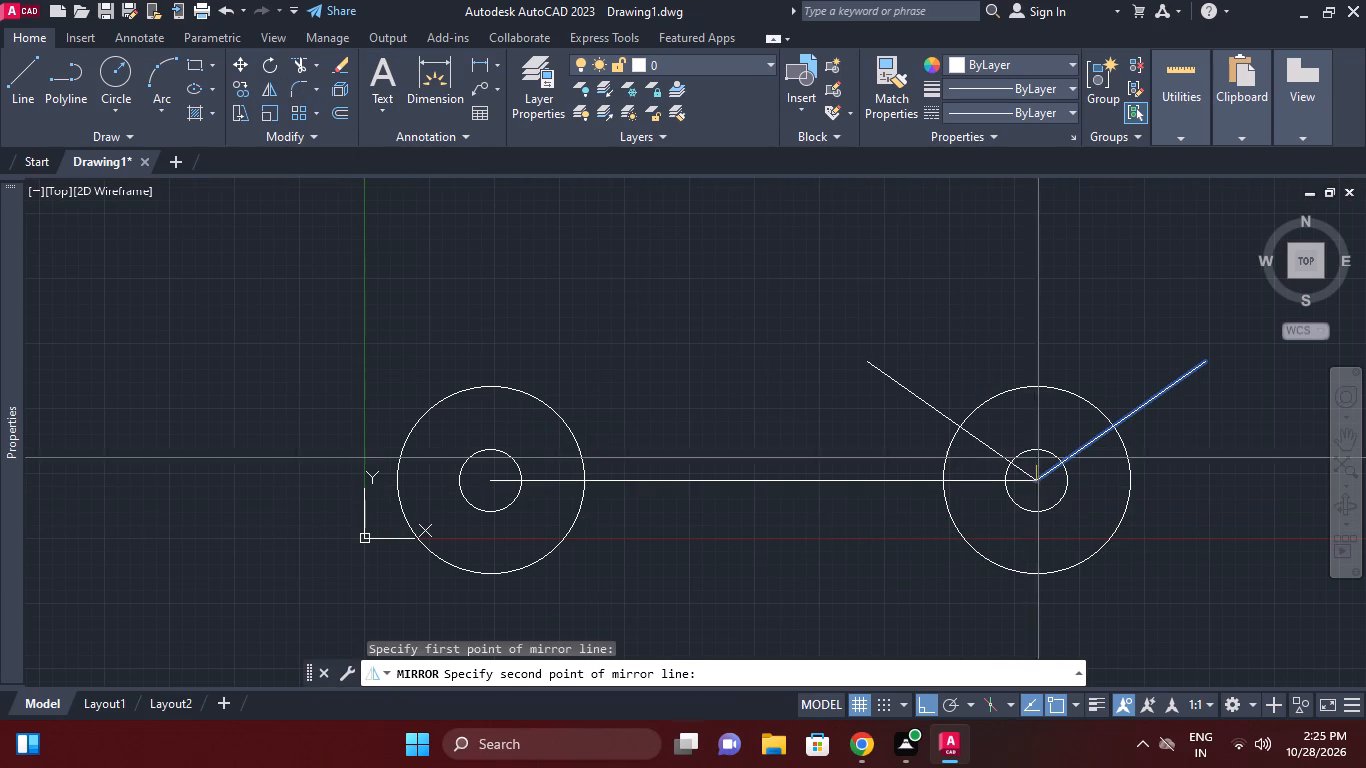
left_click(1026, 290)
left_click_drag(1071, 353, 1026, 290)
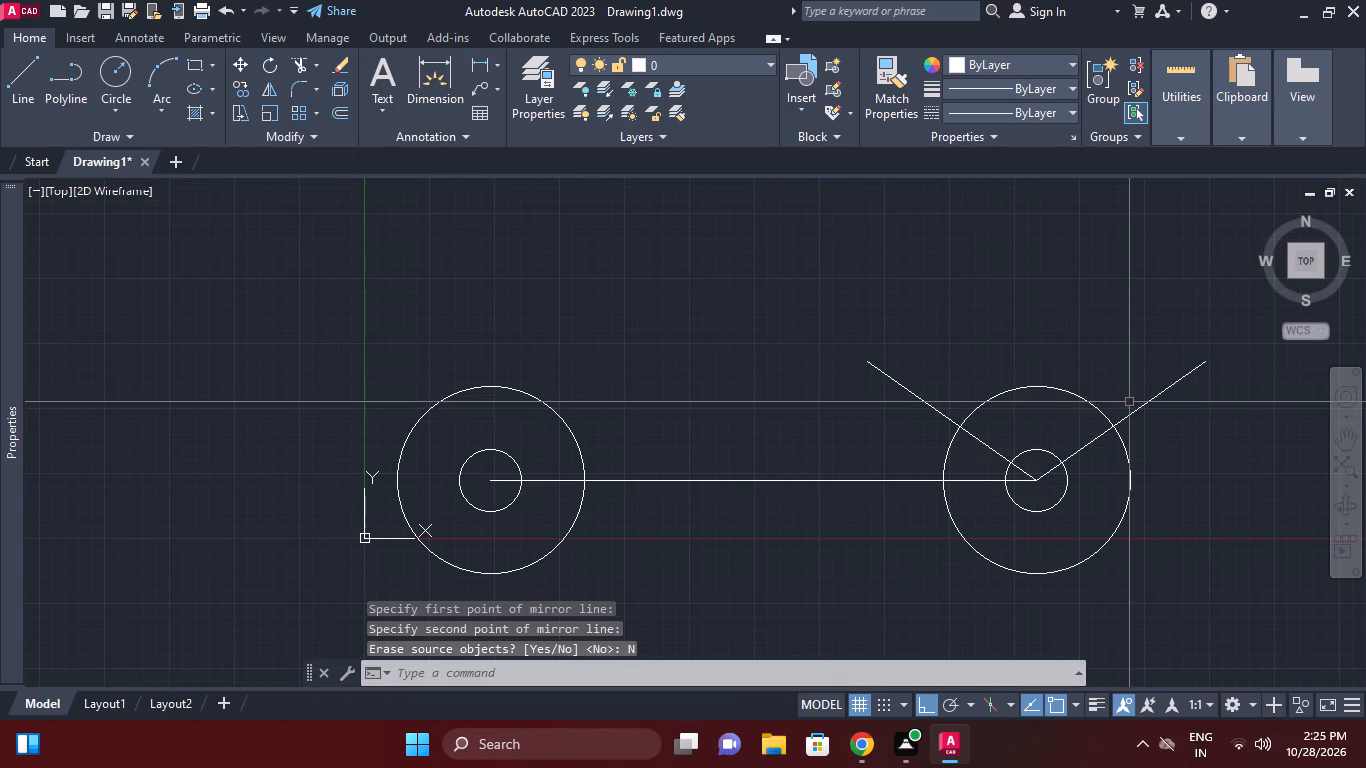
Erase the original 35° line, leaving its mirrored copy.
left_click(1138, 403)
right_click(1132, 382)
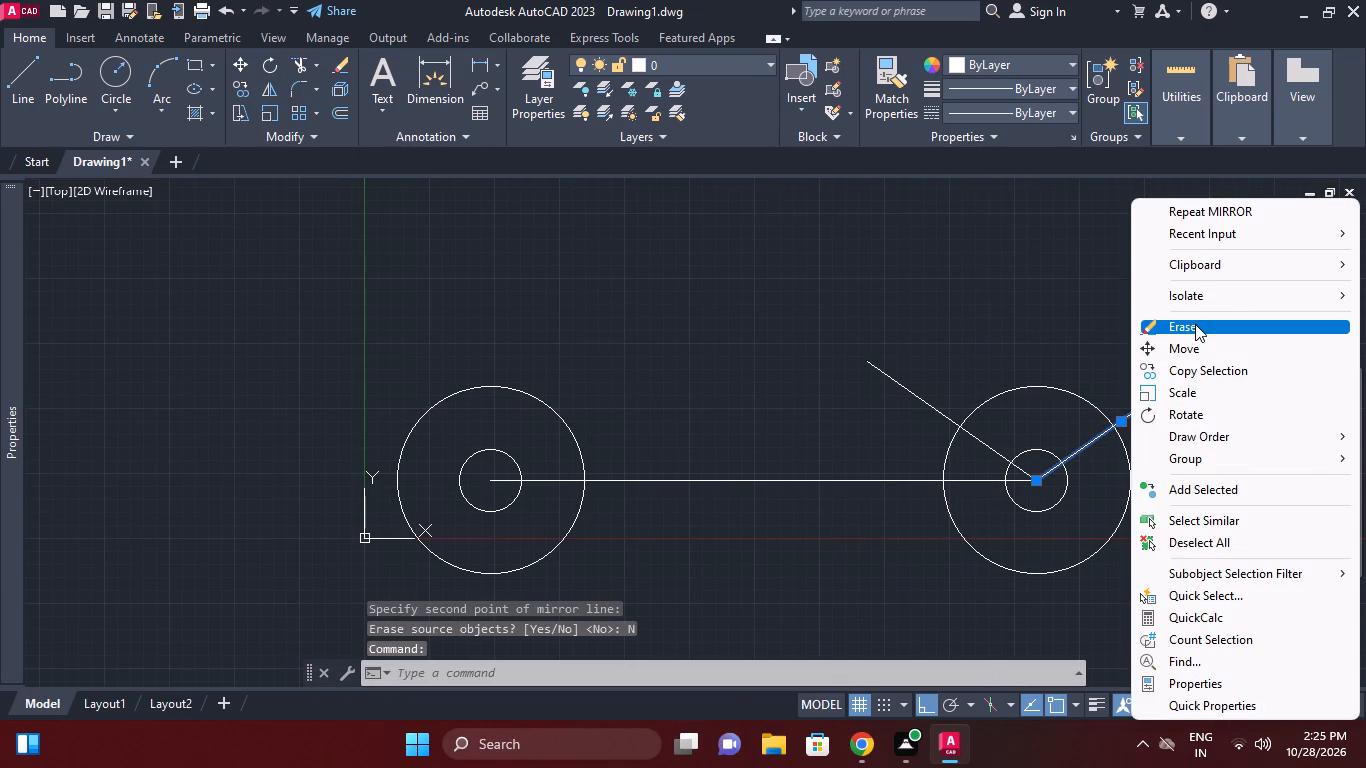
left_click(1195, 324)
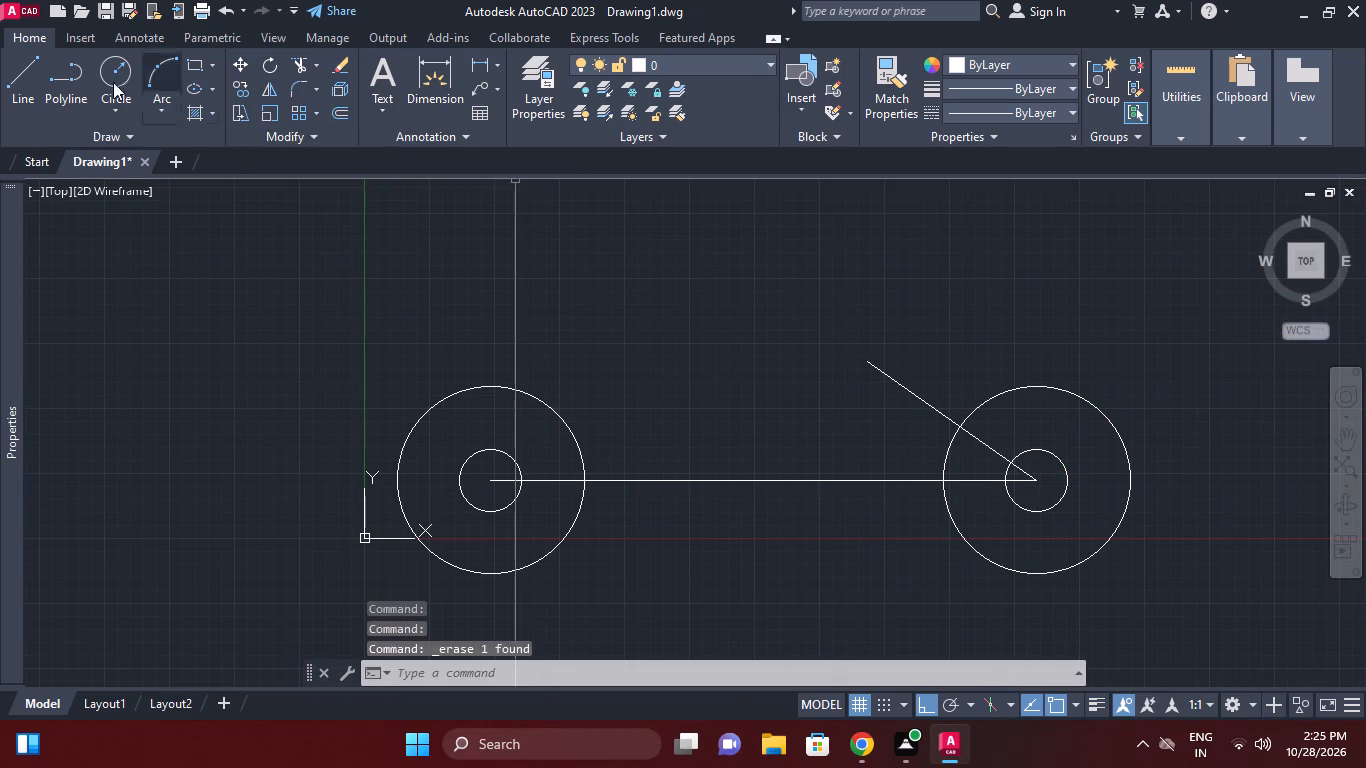
Draw a vertical line about 41 mm long upward from the right-hand circles' centre.
left_click(30, 82)
left_click(1035, 483)
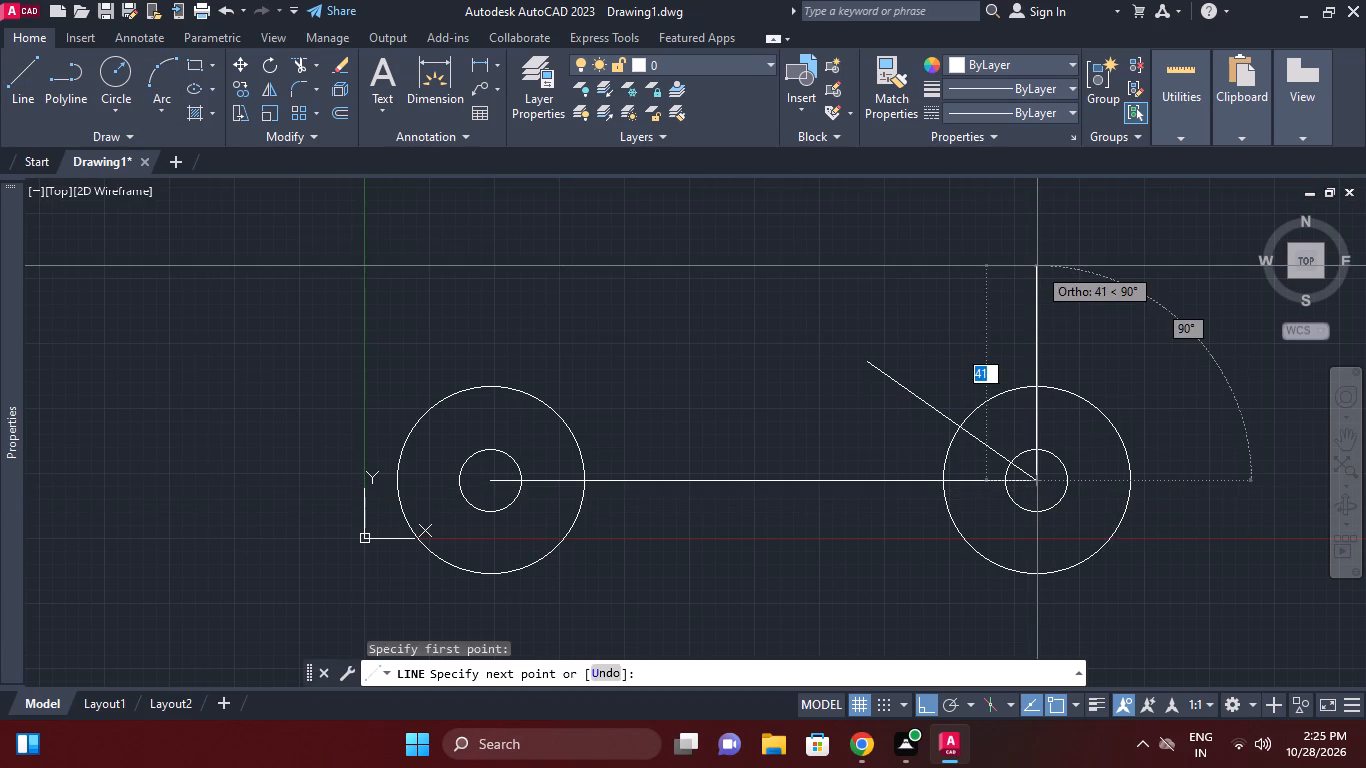
left_click(1037, 266)
right_click(1070, 339)
left_click(1124, 371)
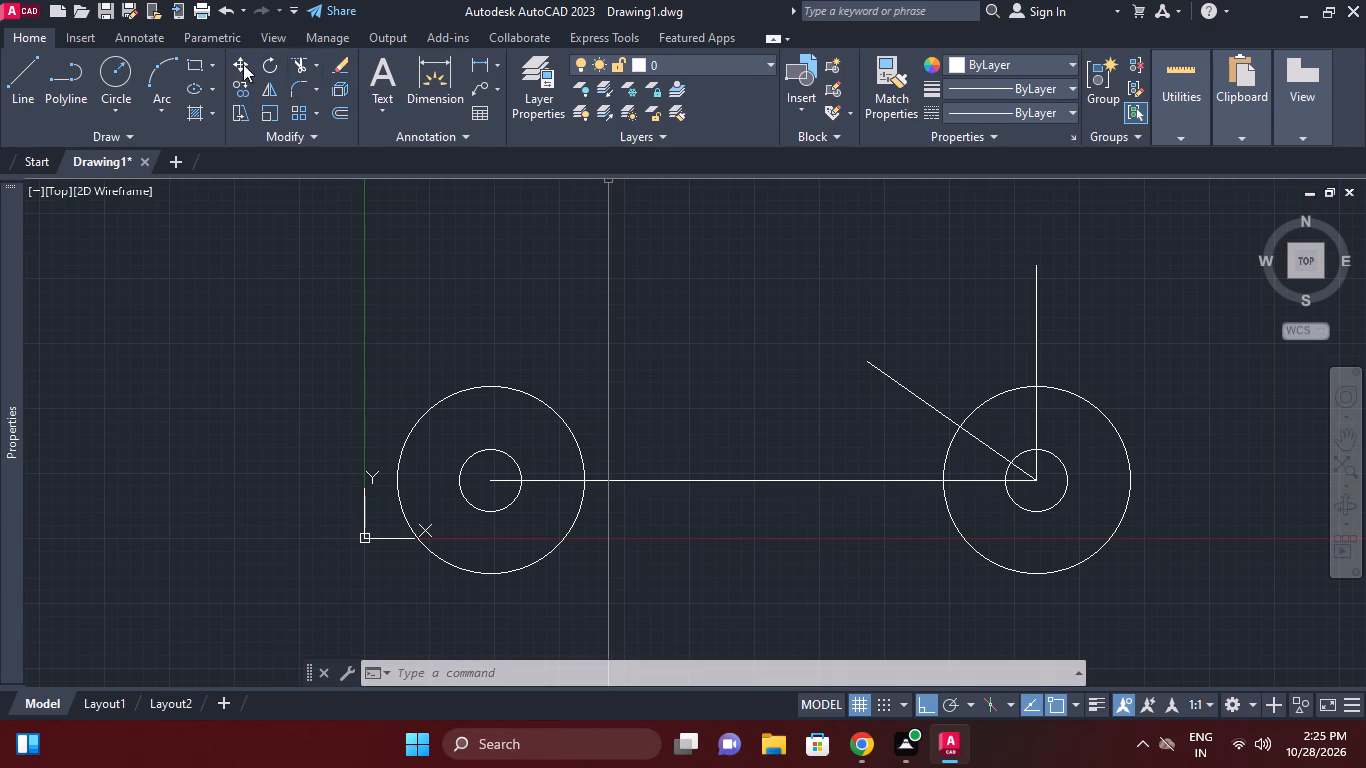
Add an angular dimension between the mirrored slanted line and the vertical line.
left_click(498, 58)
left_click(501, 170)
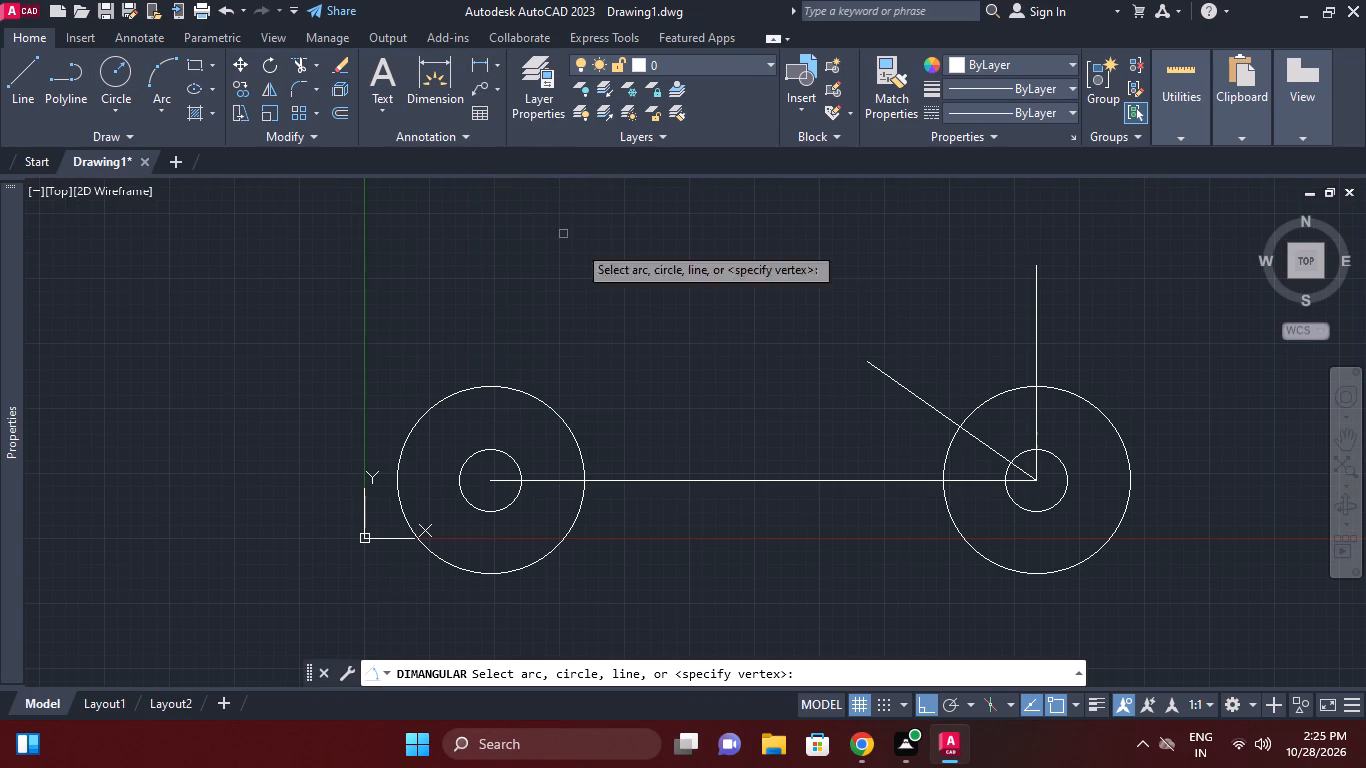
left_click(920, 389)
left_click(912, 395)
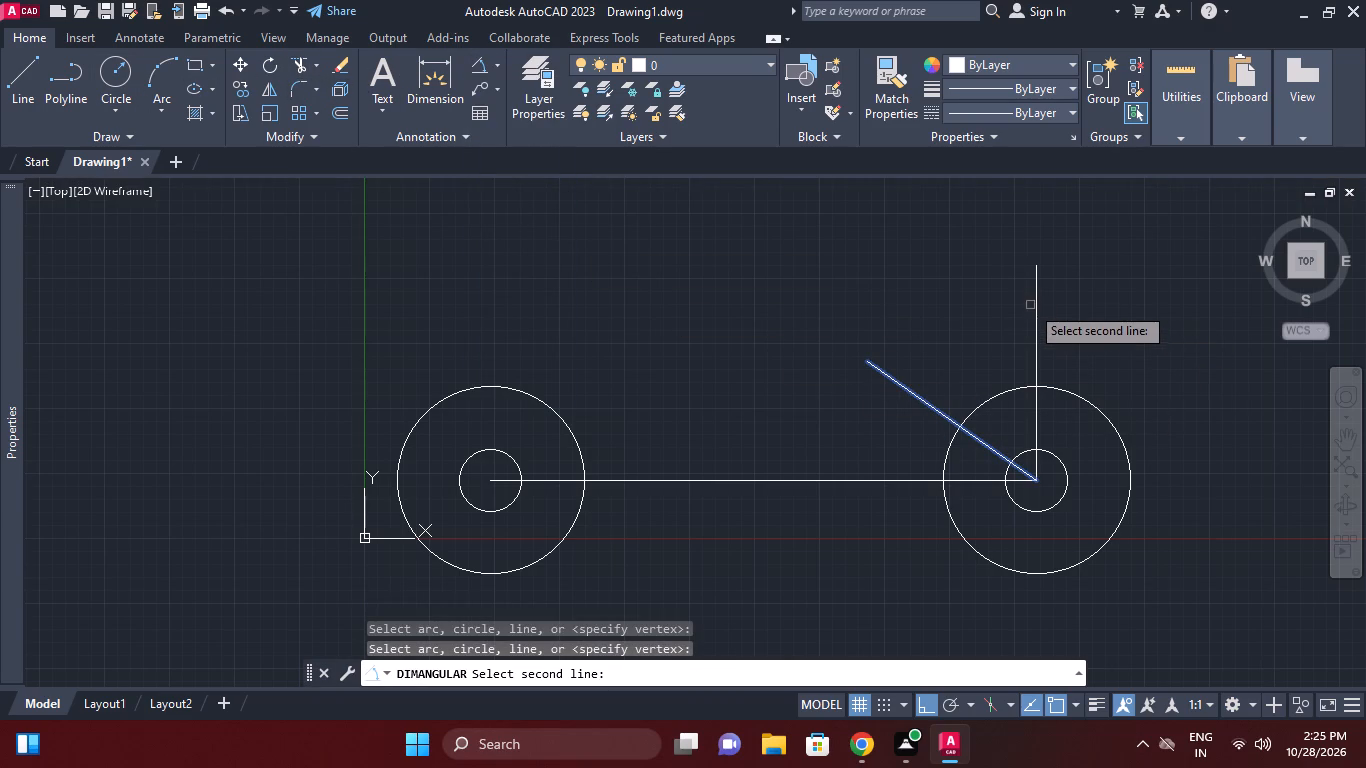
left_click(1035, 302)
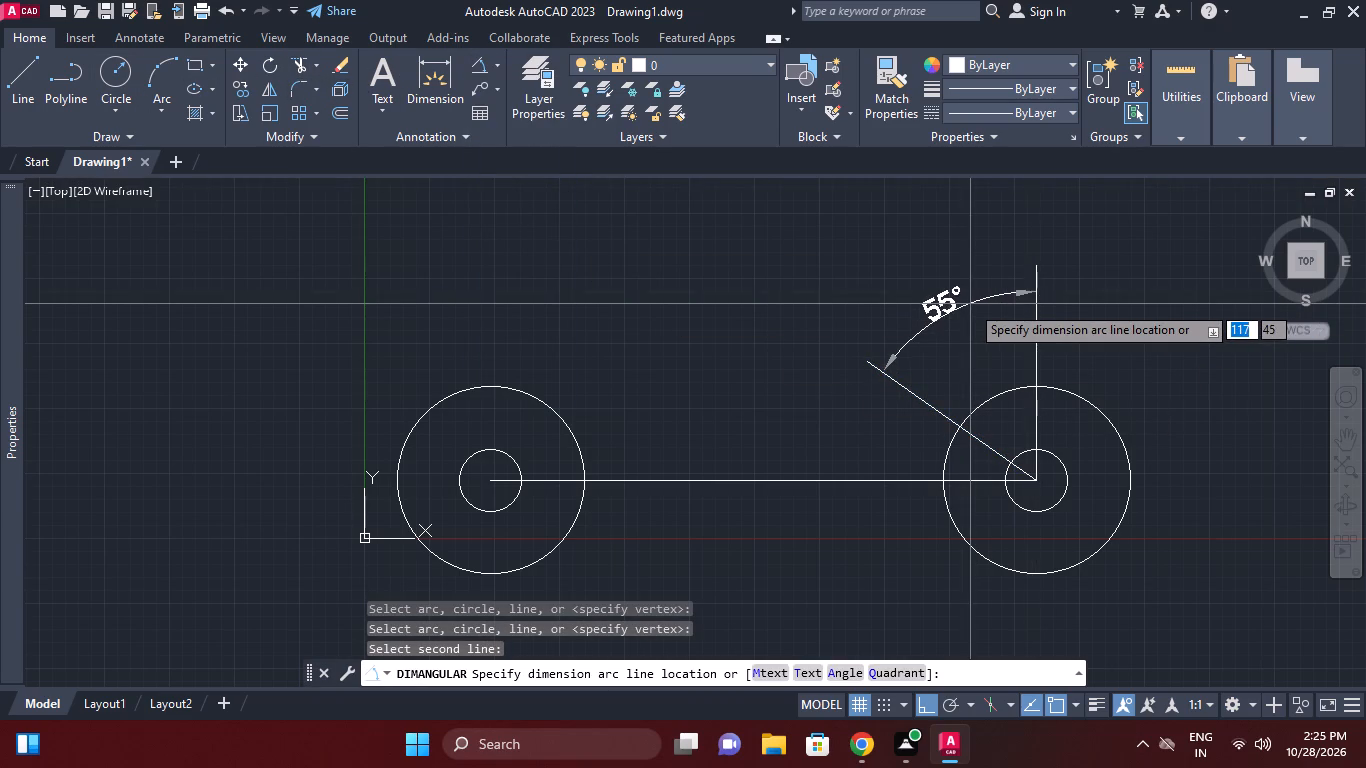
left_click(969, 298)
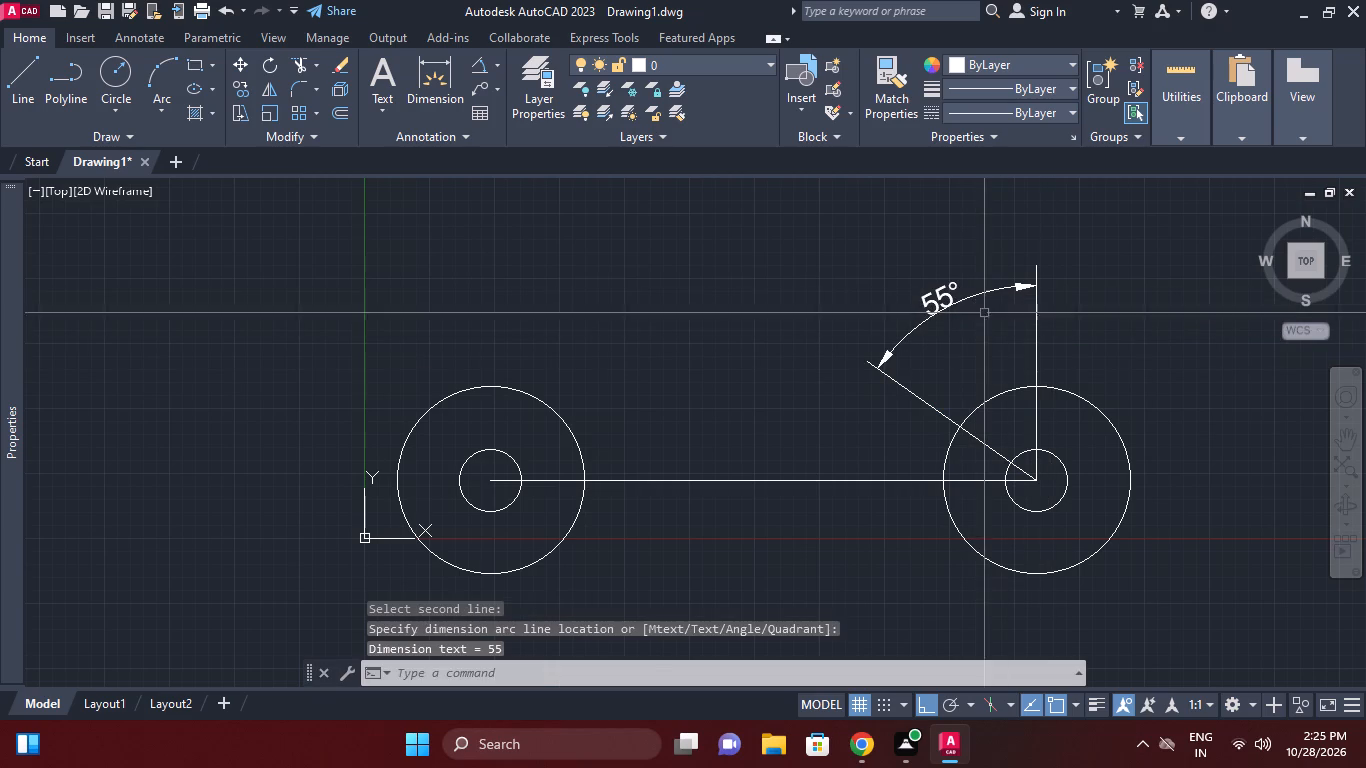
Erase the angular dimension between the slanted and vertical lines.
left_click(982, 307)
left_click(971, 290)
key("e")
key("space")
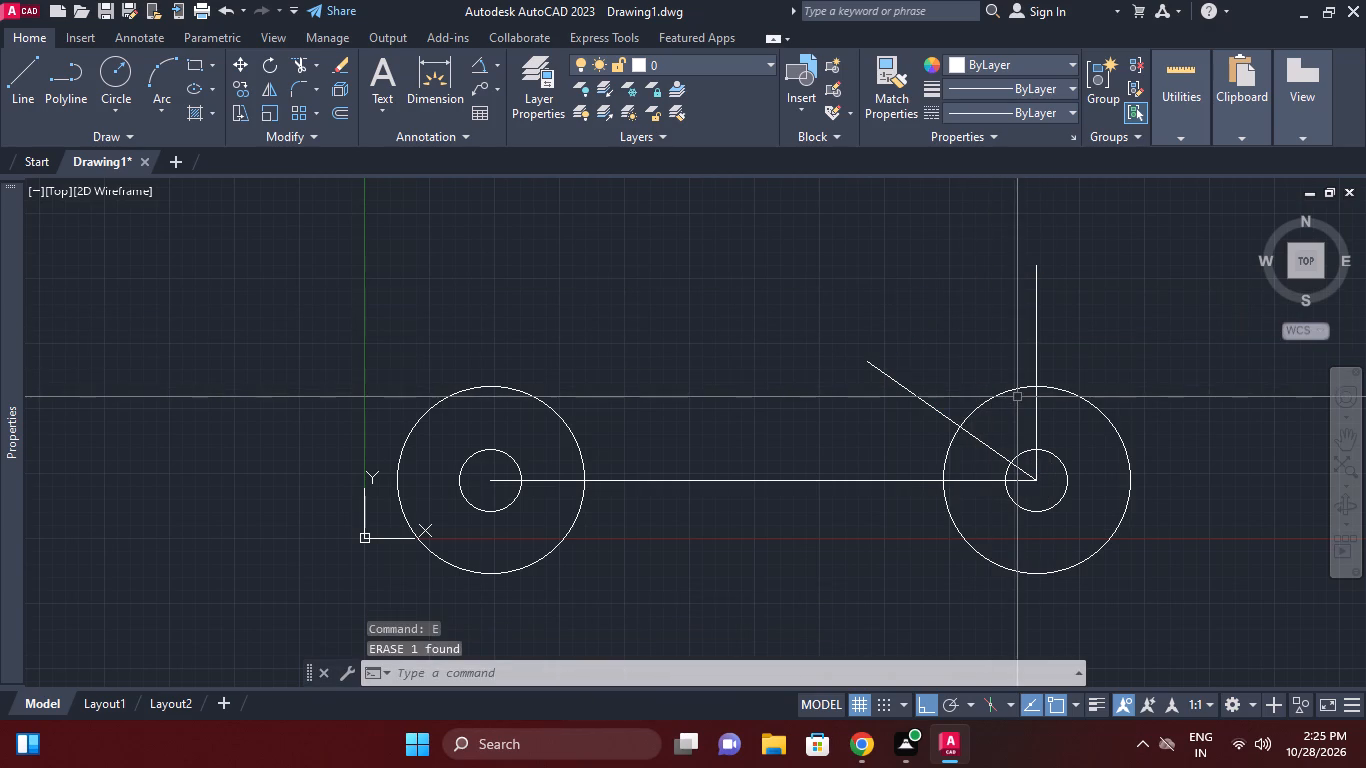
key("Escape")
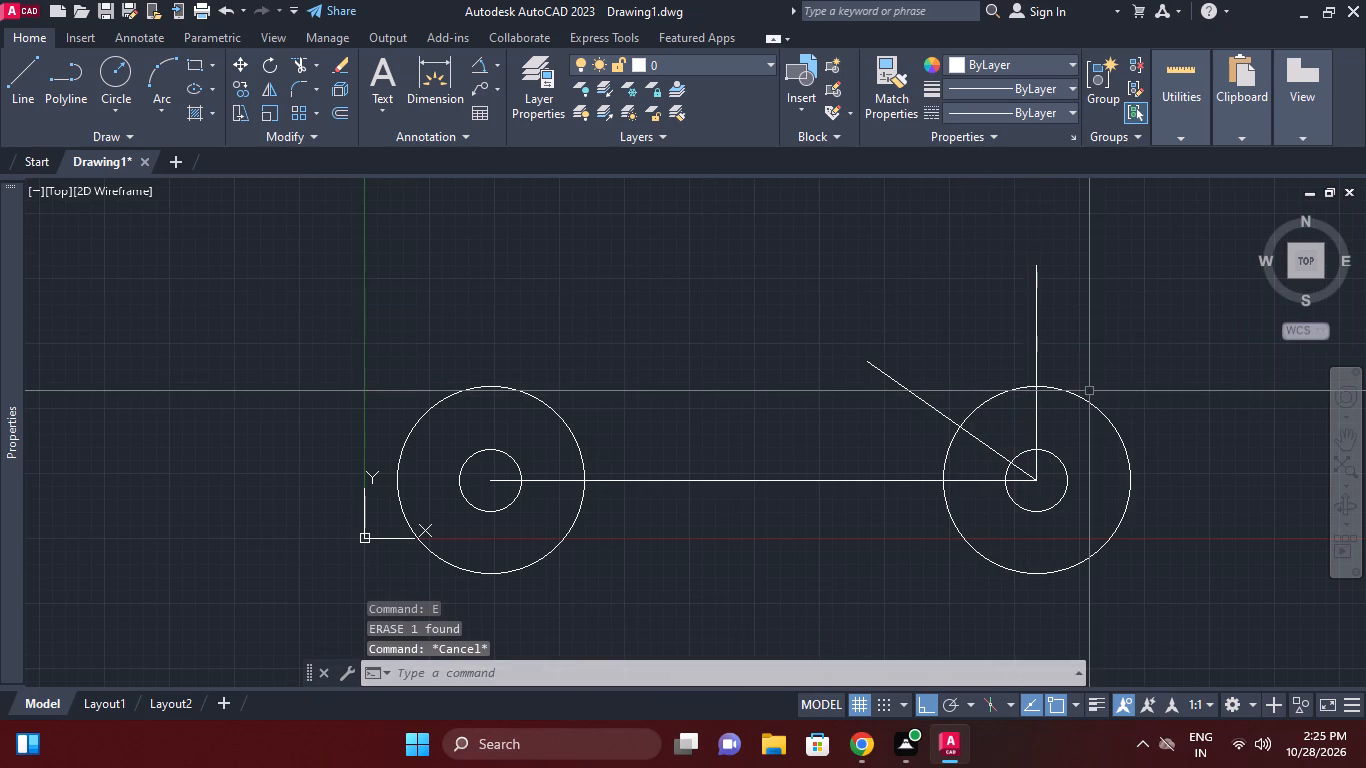
Draw a line about 25 mm long at 60° from the right-hand circles' centre.
key("l")
key("space")
left_click(1039, 478)
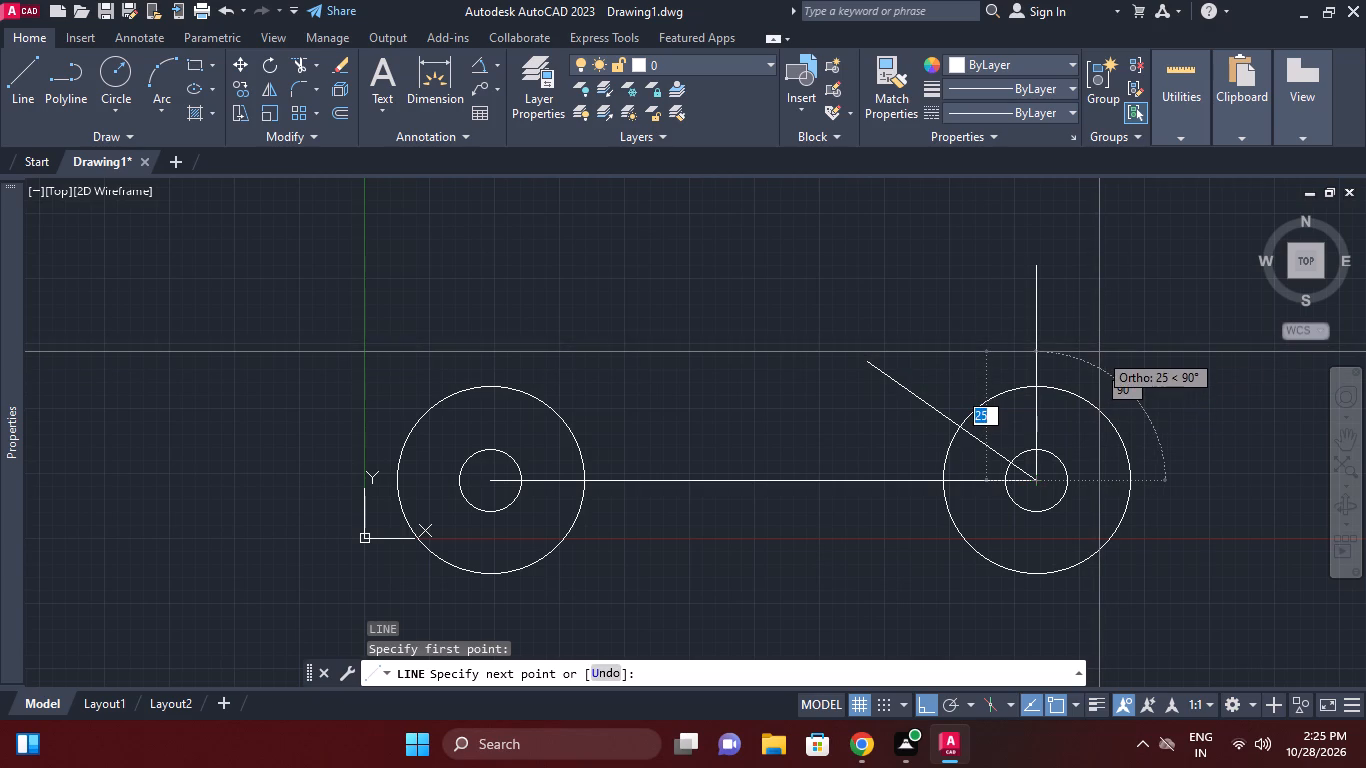
key("Tab")
type("60")
key("Return")
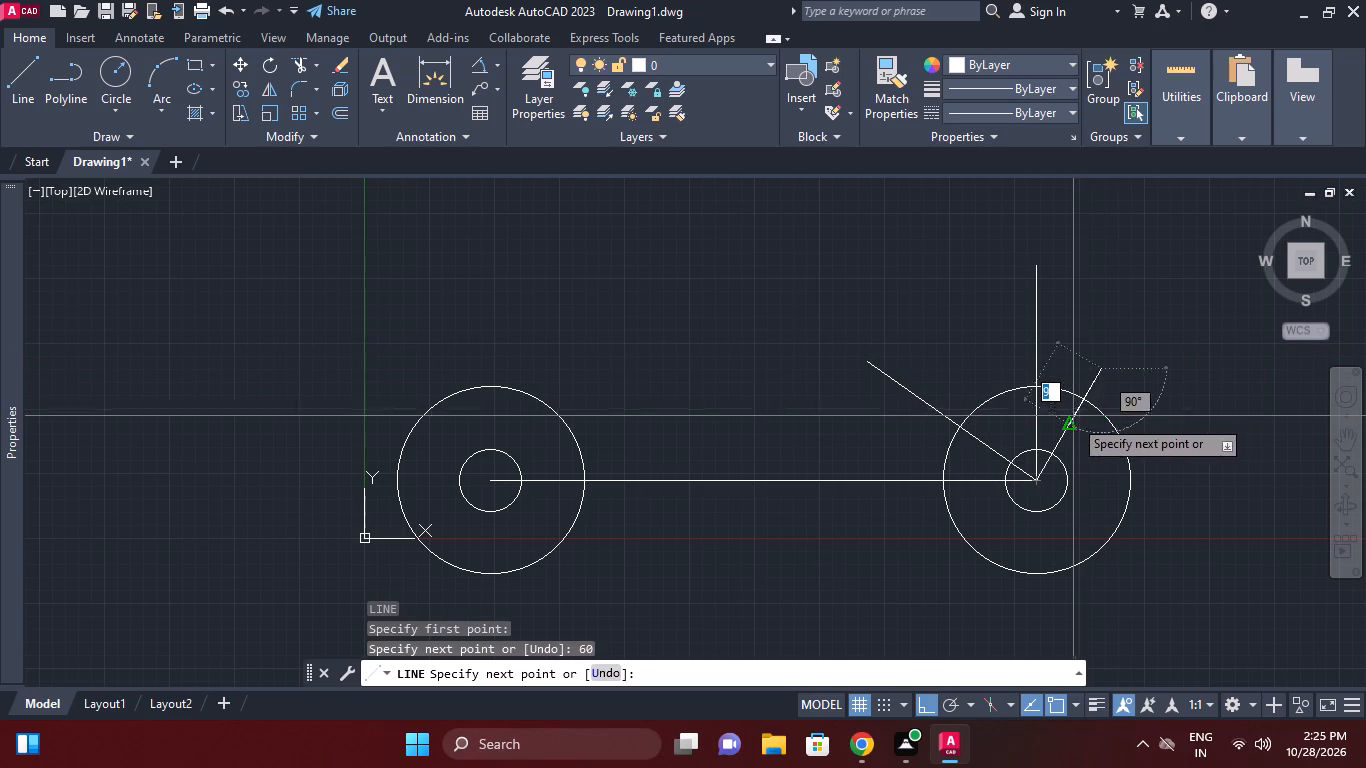
key("Escape")
Check the angle between the vertical line and the 60° line with an angular dimension preview.
type("dan")
key("space")
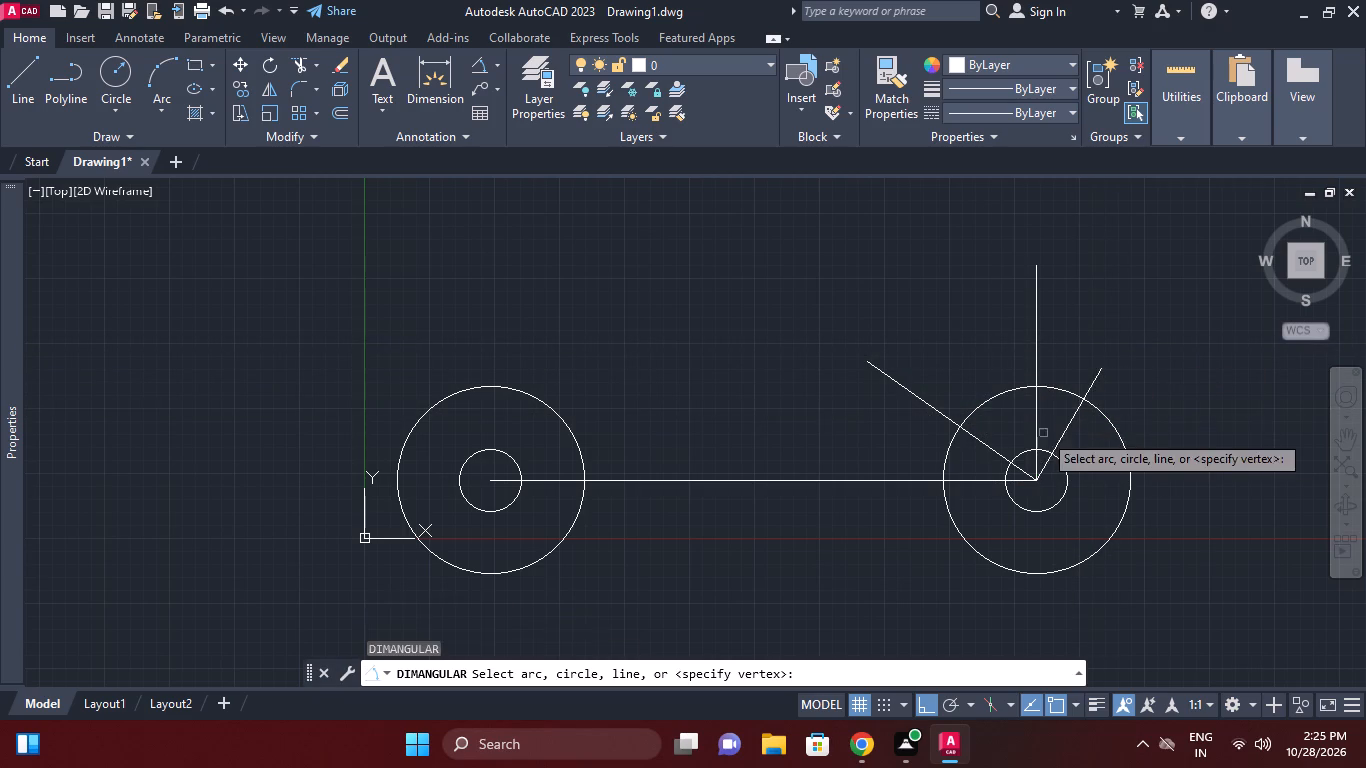
left_click(1036, 422)
left_click(1070, 422)
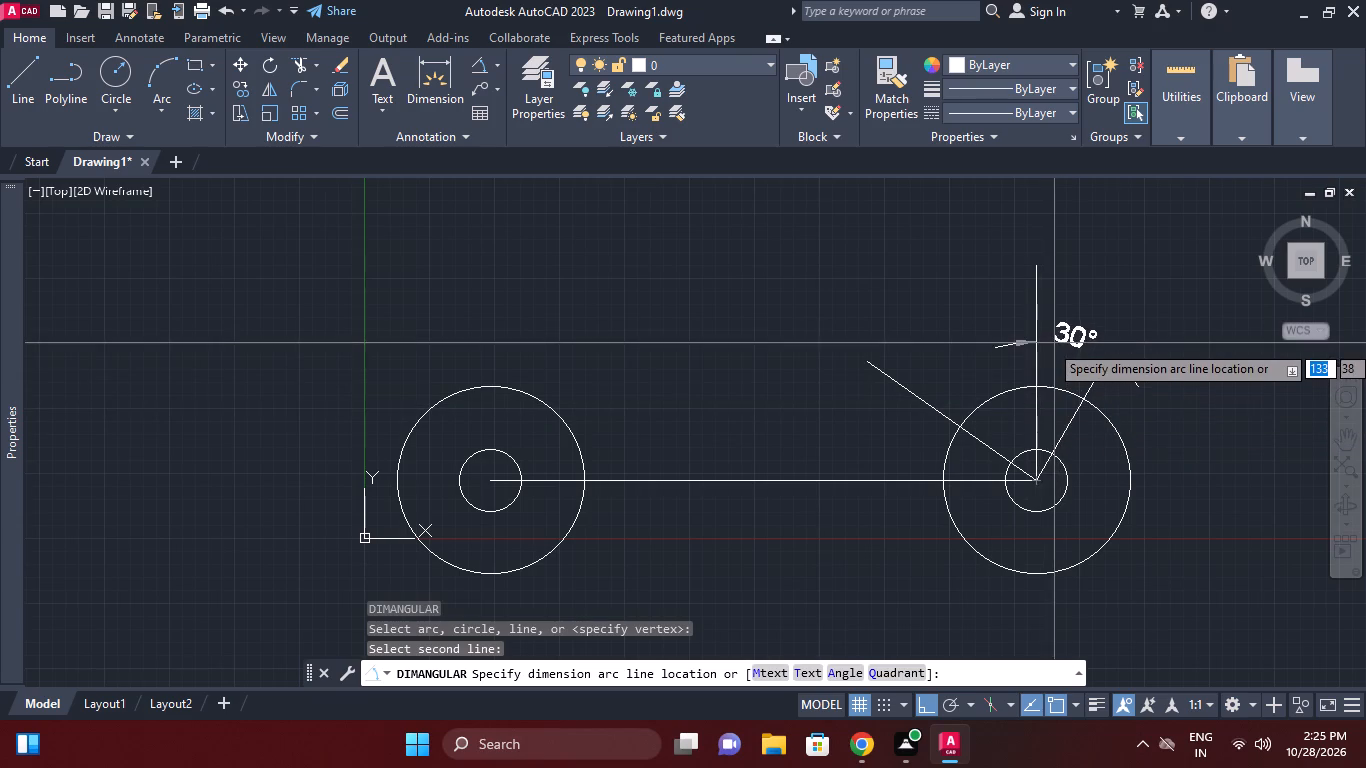
key("Escape")
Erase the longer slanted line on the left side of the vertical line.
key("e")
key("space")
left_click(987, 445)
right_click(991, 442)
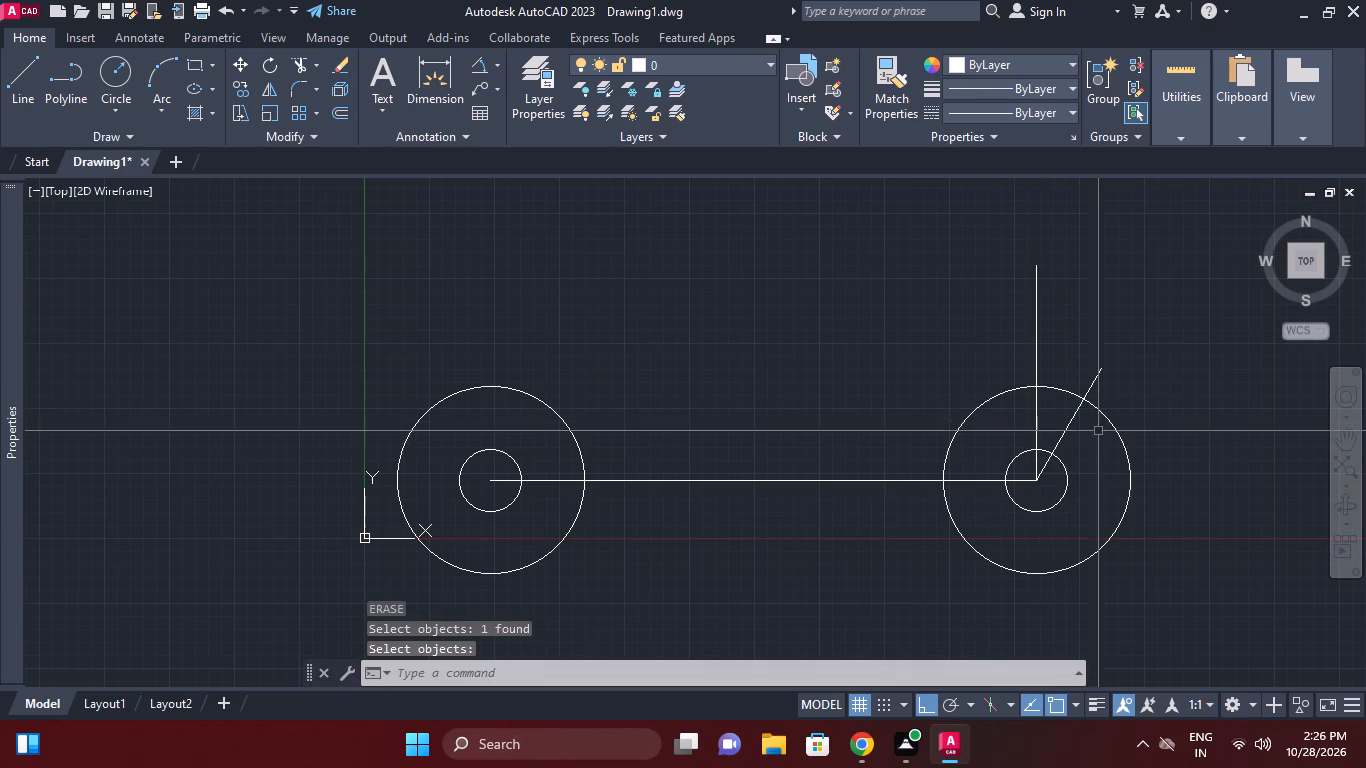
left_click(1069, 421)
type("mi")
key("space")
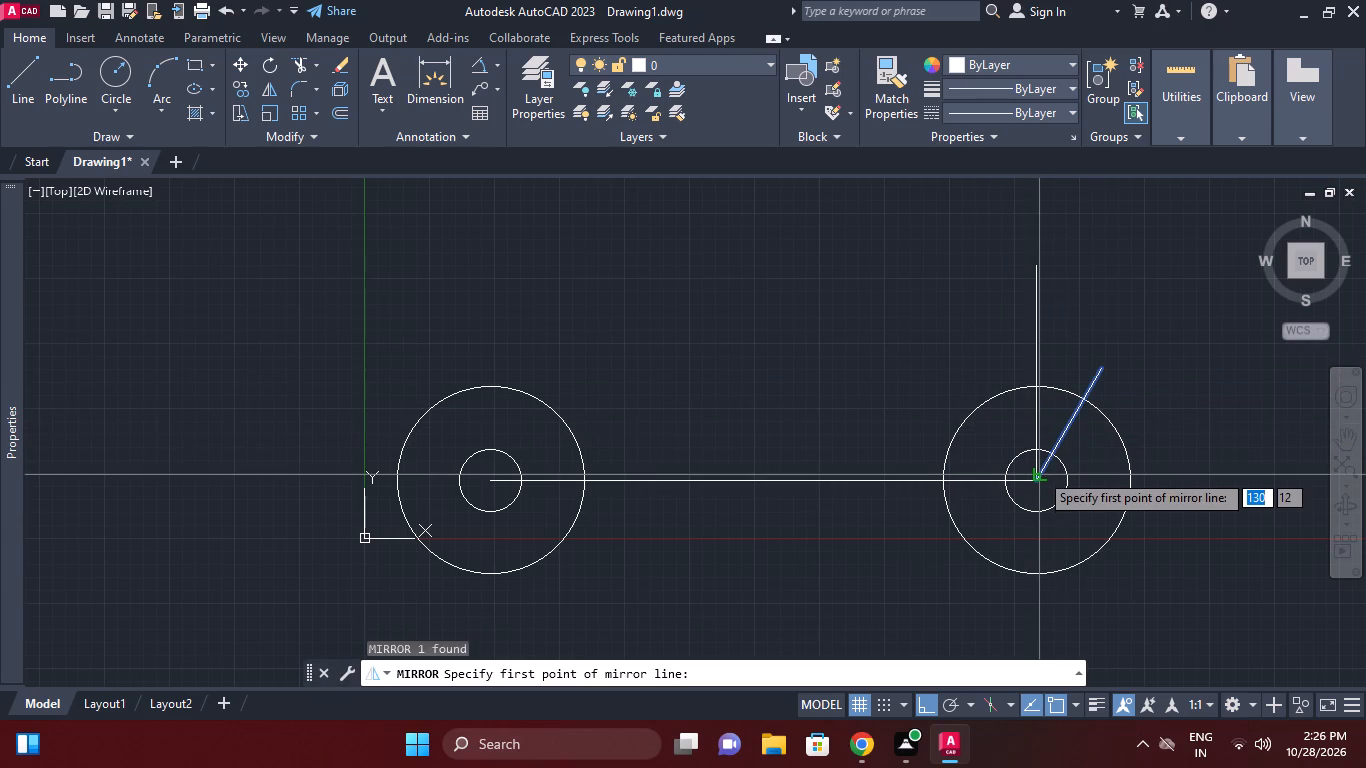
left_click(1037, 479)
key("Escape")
Mirror the 60° line about the vertical line through the right-hand circles' centre, keeping the source line.
key("space")
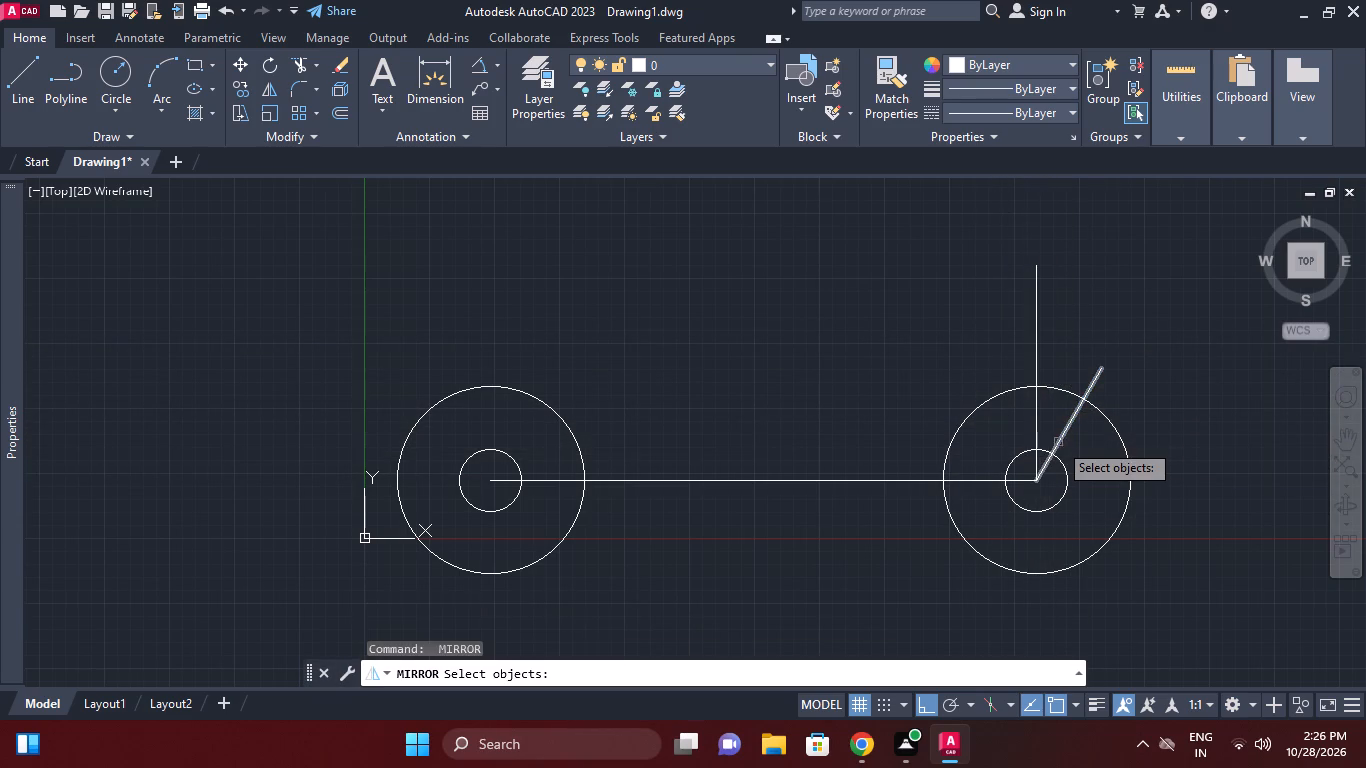
left_click(1058, 437)
key("space")
left_click(1035, 481)
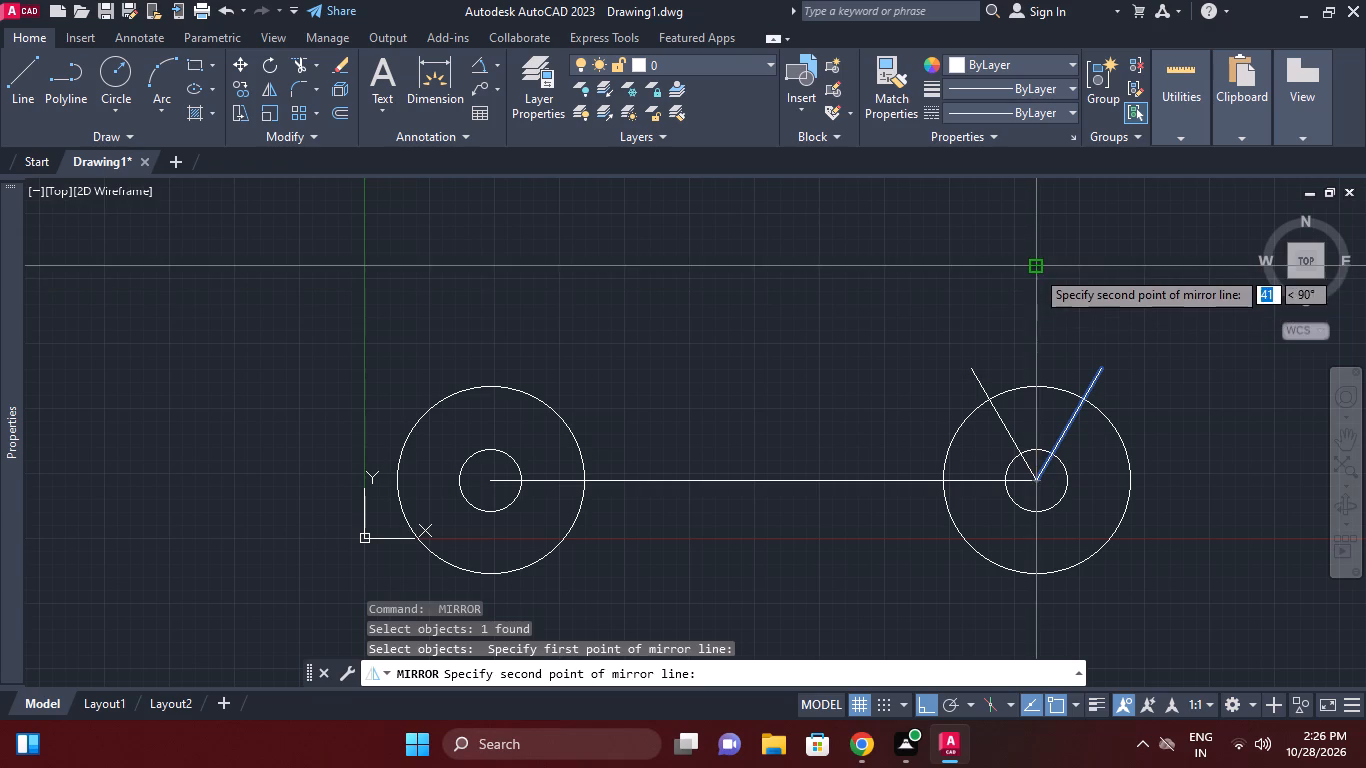
left_click(1035, 269)
left_click_drag(1063, 348, 1035, 269)
Erase the original 60° line, leaving its mirrored copy.
left_click(1074, 413)
key("e")
key("space")
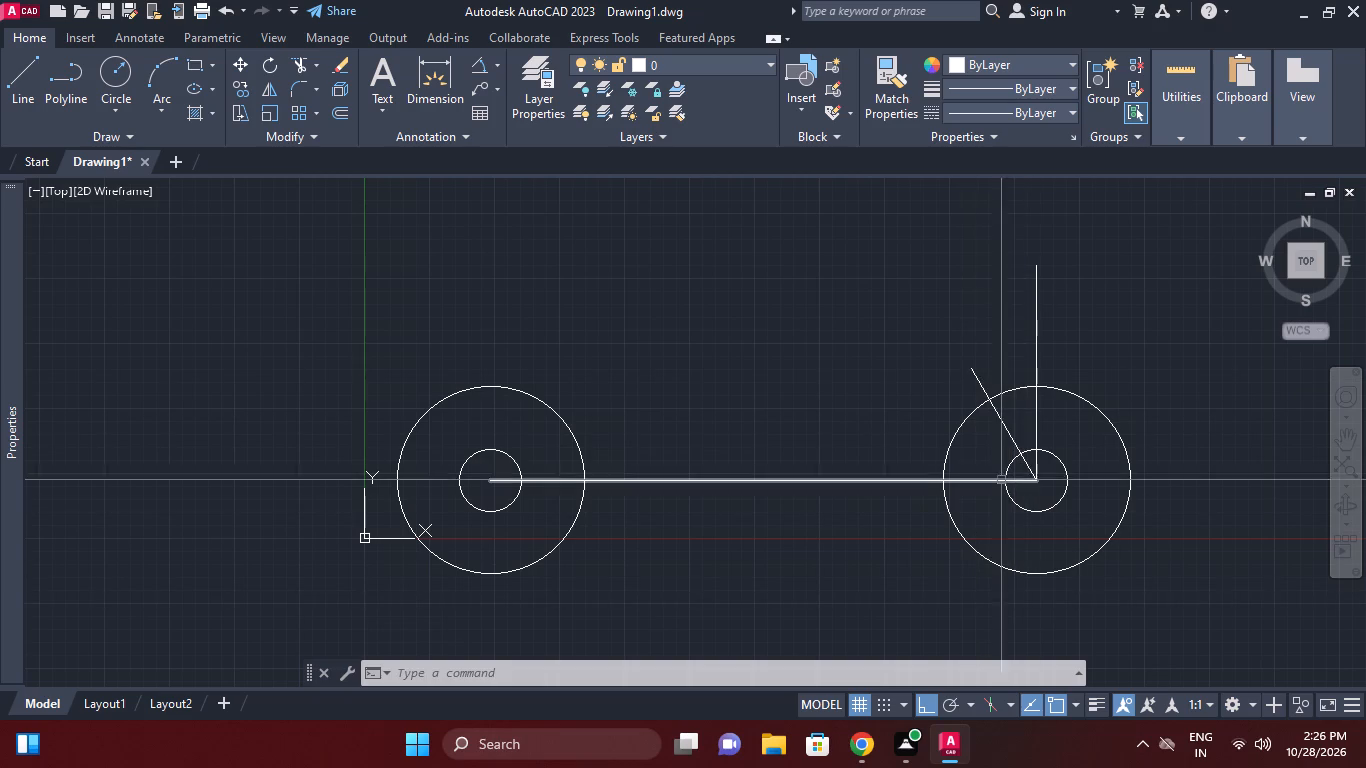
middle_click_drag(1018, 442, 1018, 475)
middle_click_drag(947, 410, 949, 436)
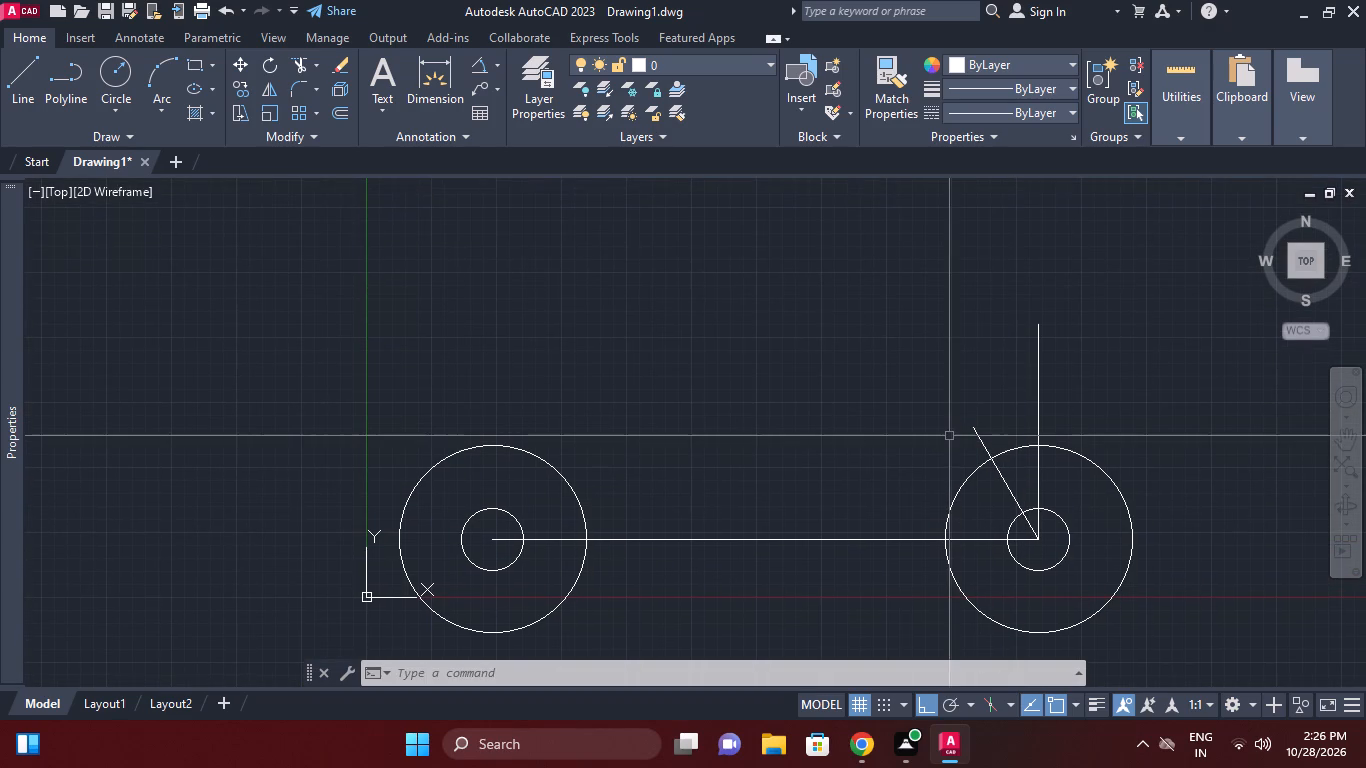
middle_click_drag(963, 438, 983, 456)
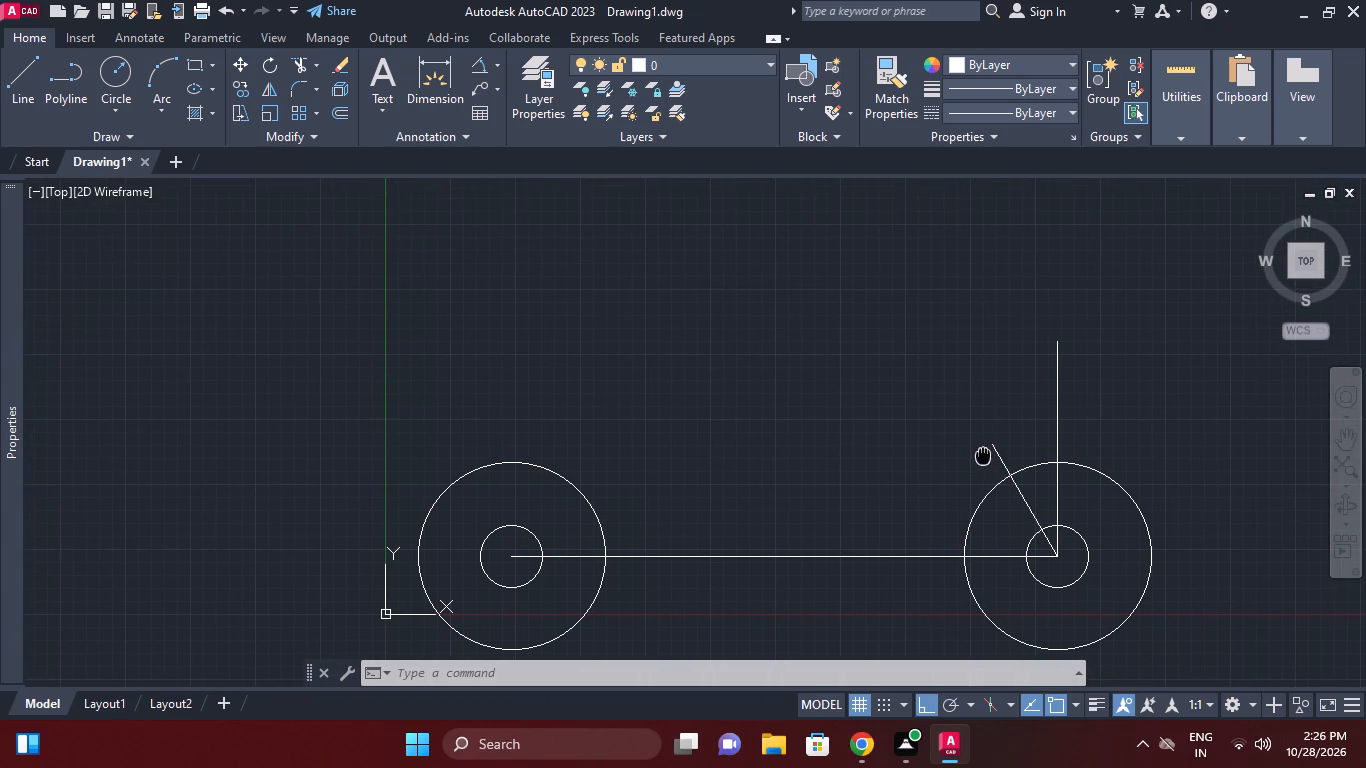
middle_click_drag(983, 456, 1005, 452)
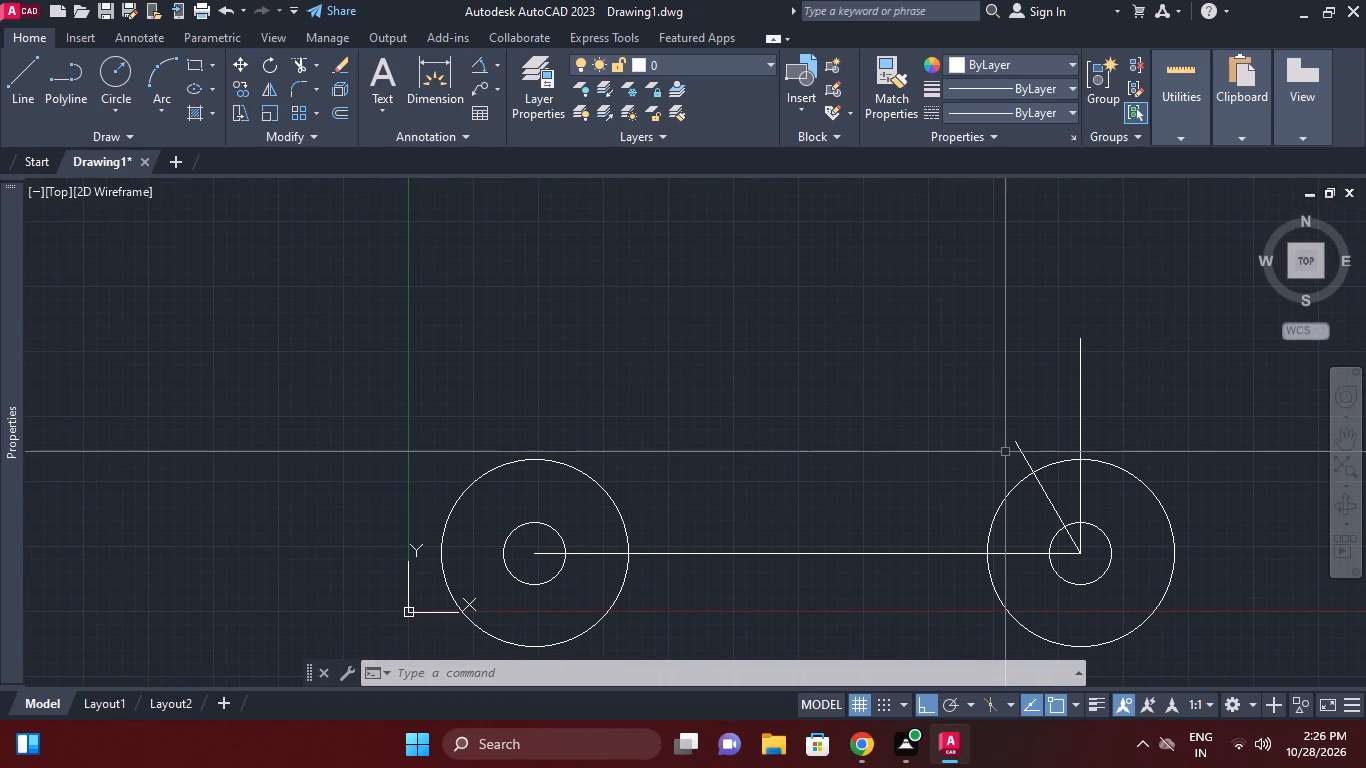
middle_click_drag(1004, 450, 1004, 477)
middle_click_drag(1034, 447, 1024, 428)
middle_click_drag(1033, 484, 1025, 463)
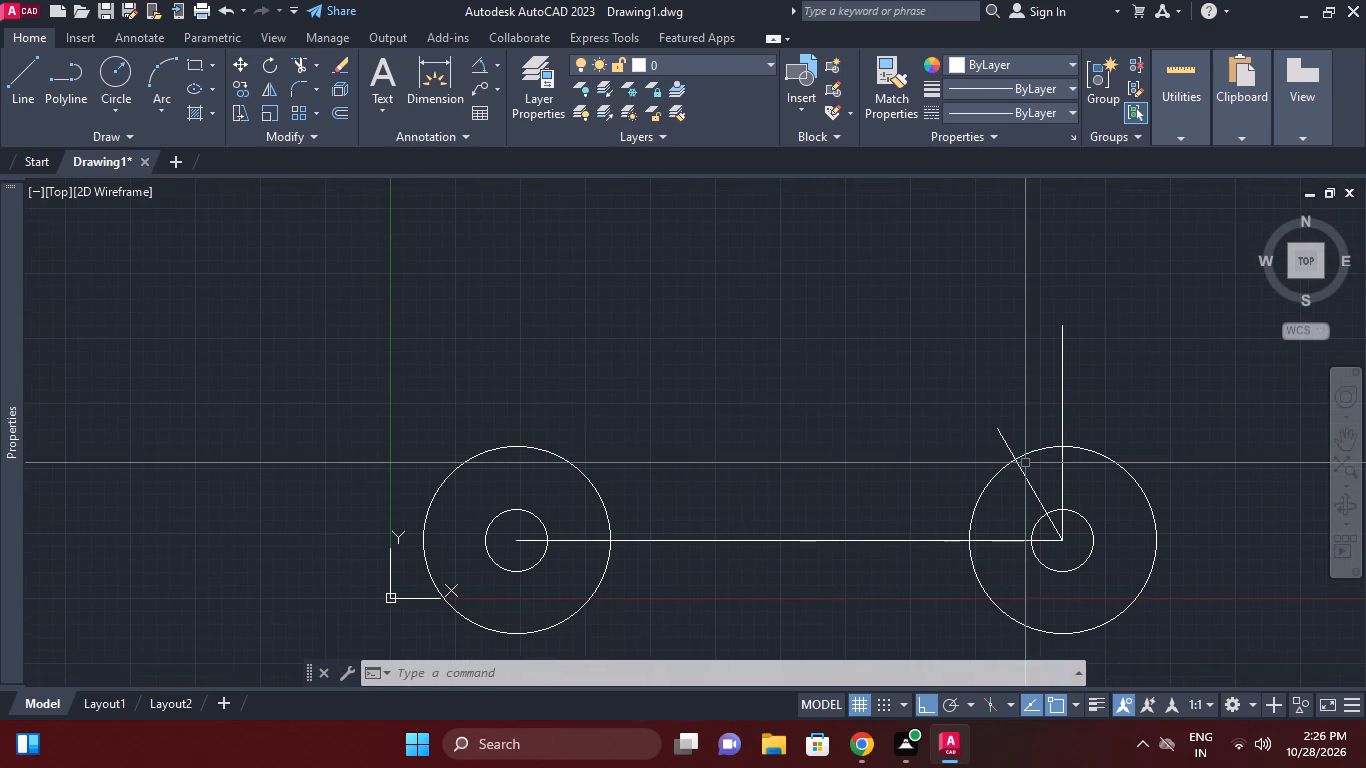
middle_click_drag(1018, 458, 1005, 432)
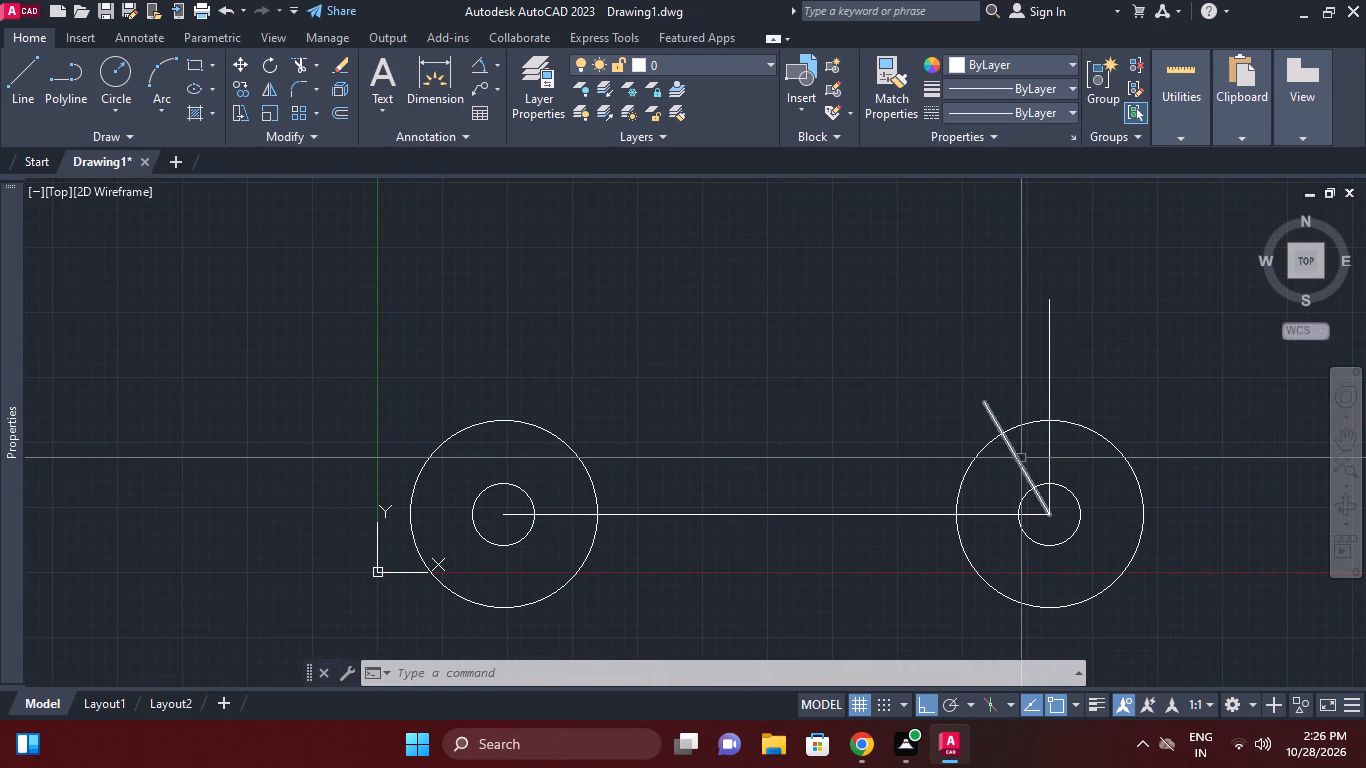
Draw a construction line (XLINE) from the right-hand circles' centre through the outer end of the mirrored 60° line.
key("Escape")
type("xl")
key("space")
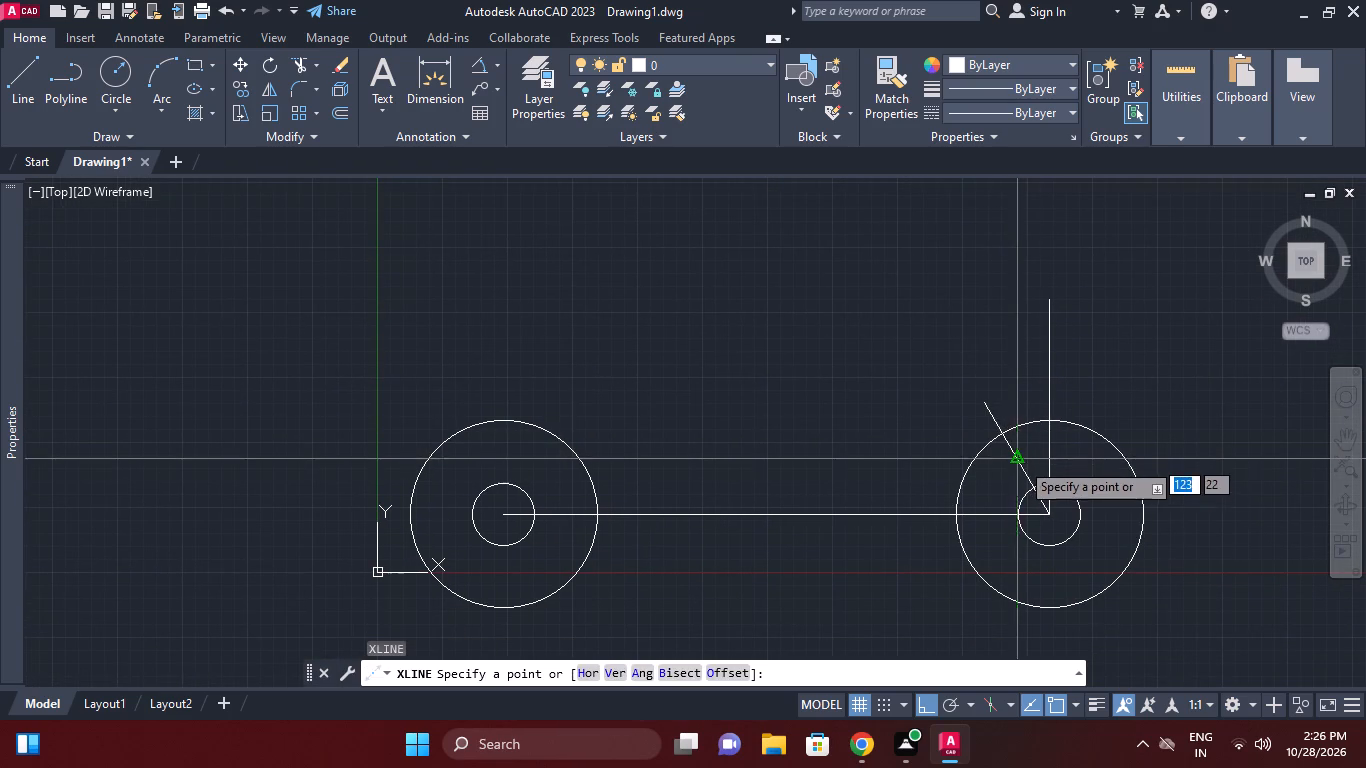
left_click(1051, 512)
left_click(988, 404)
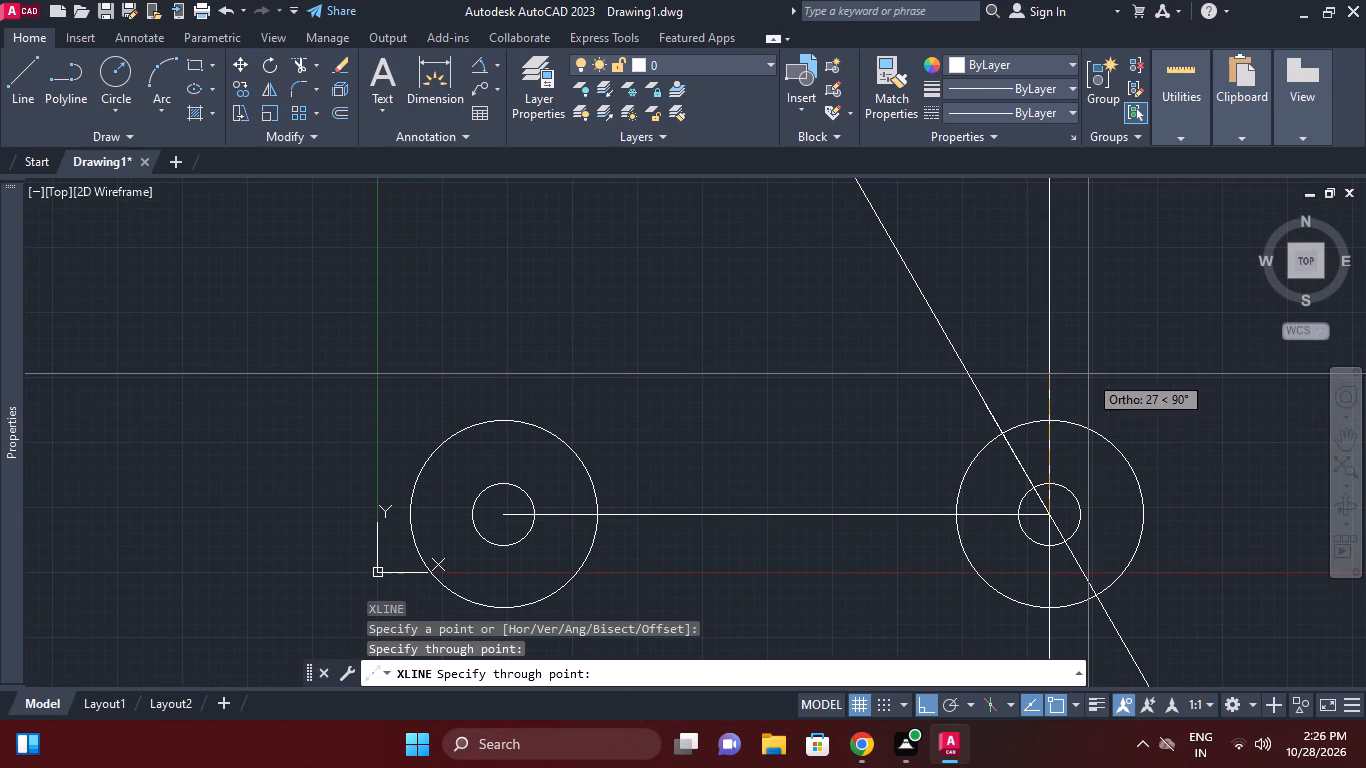
key("Escape")
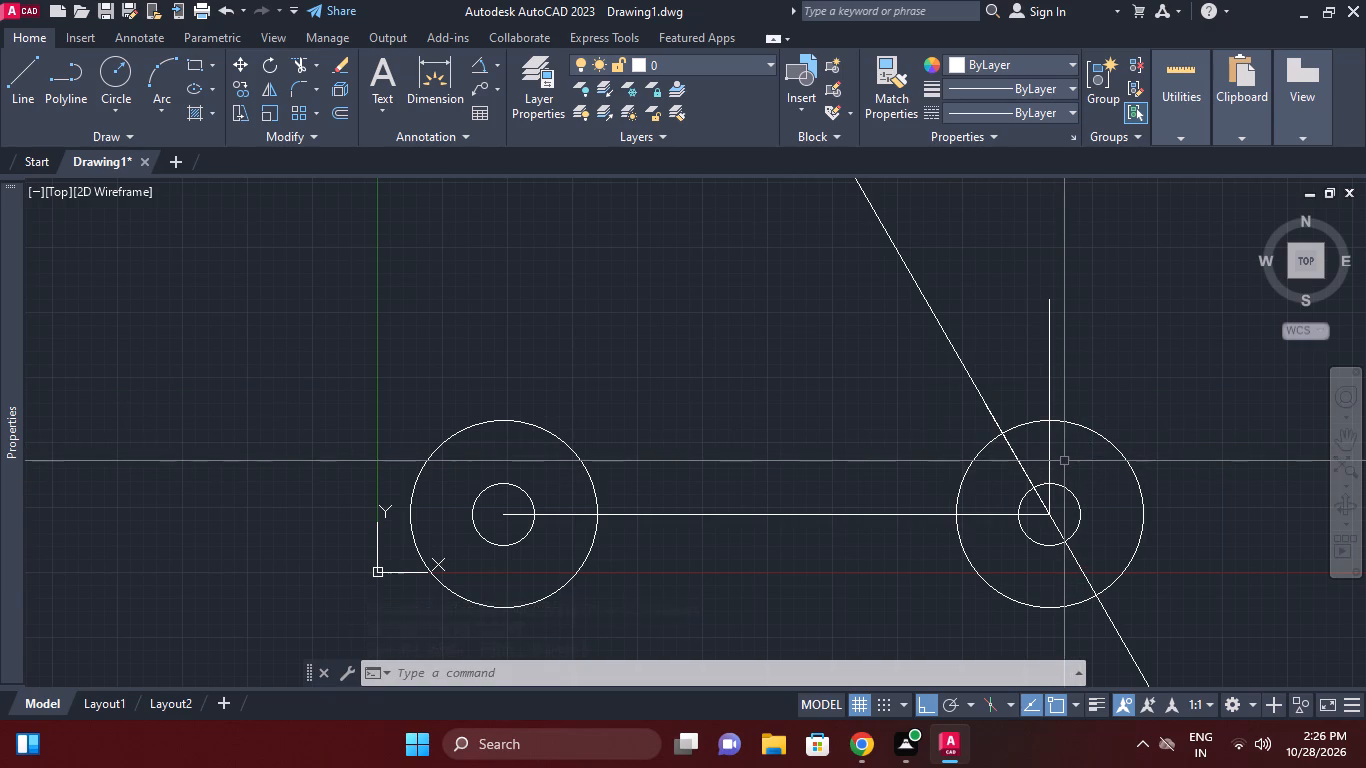
Draw a line about 19 mm long from the right-hand circles' centre at an angle of 40°.
key("l")
key("space")
left_click(1050, 514)
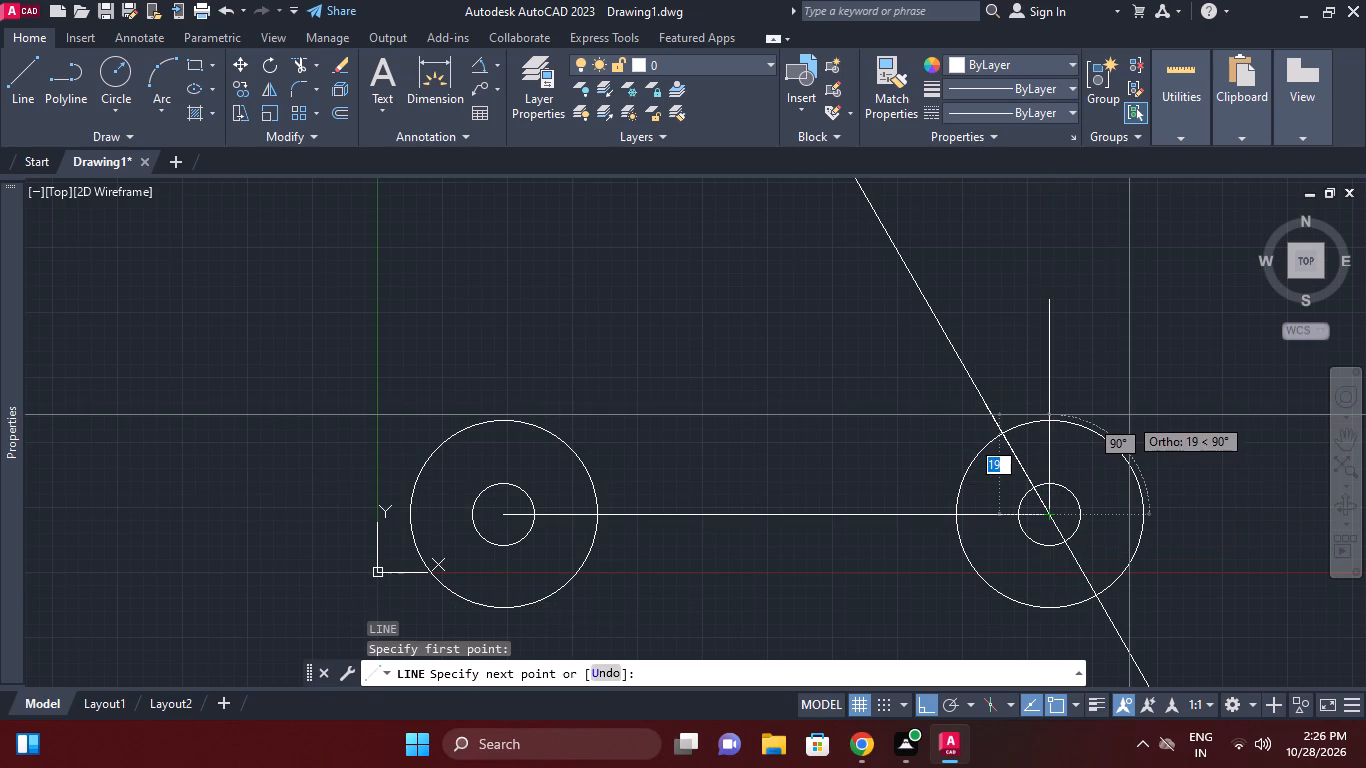
key("Tab")
type("40")
key("Return")
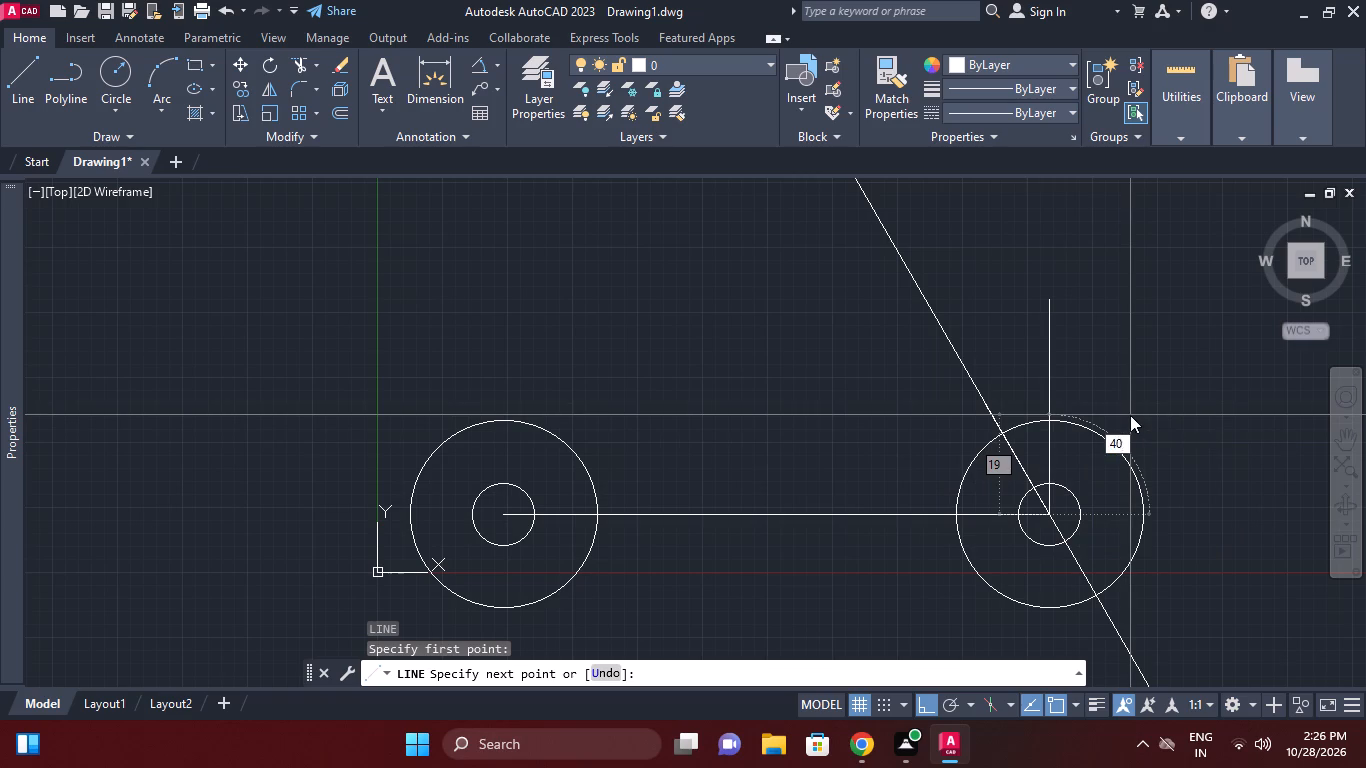
key("Escape")
Place an angular dimension between the vertical line and the new slanted line beside it.
key("d")
key("a")
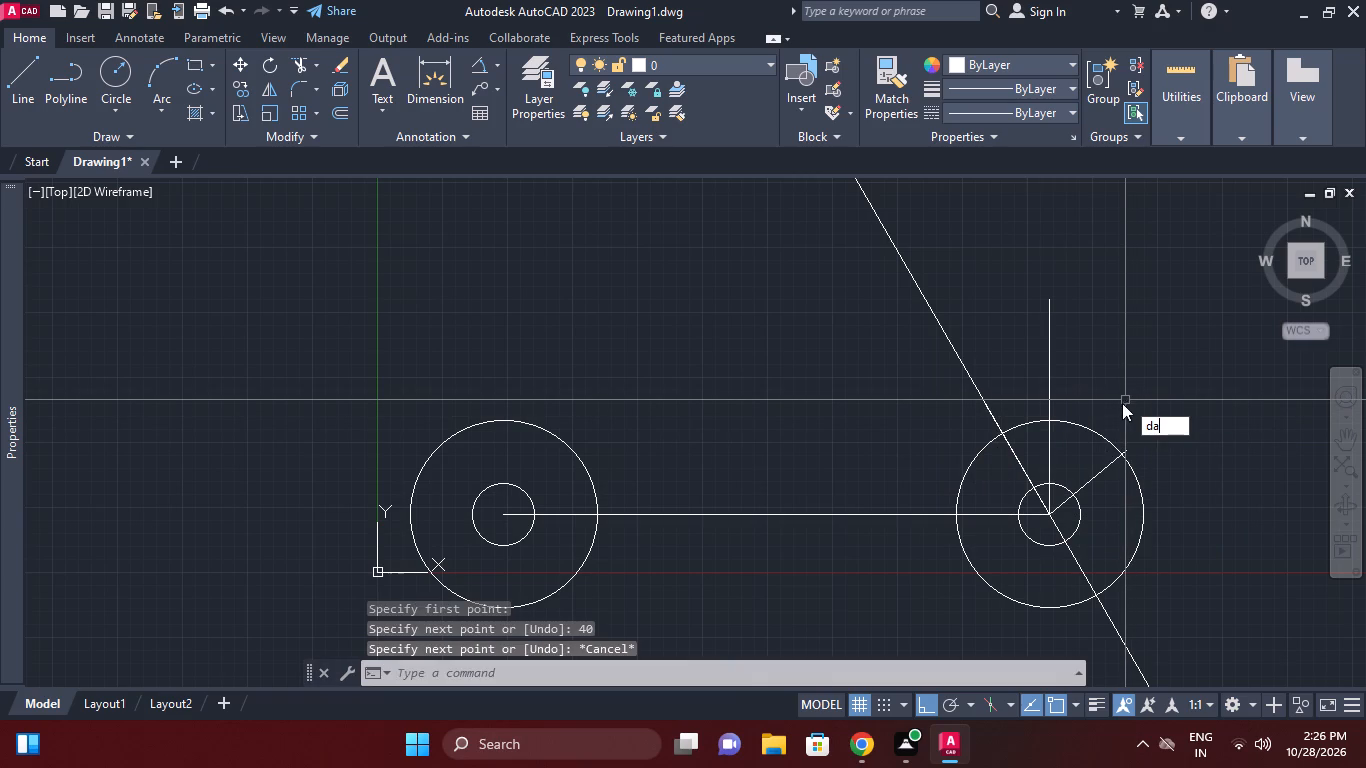
key("n")
key("space")
left_click(1047, 452)
left_click(1088, 484)
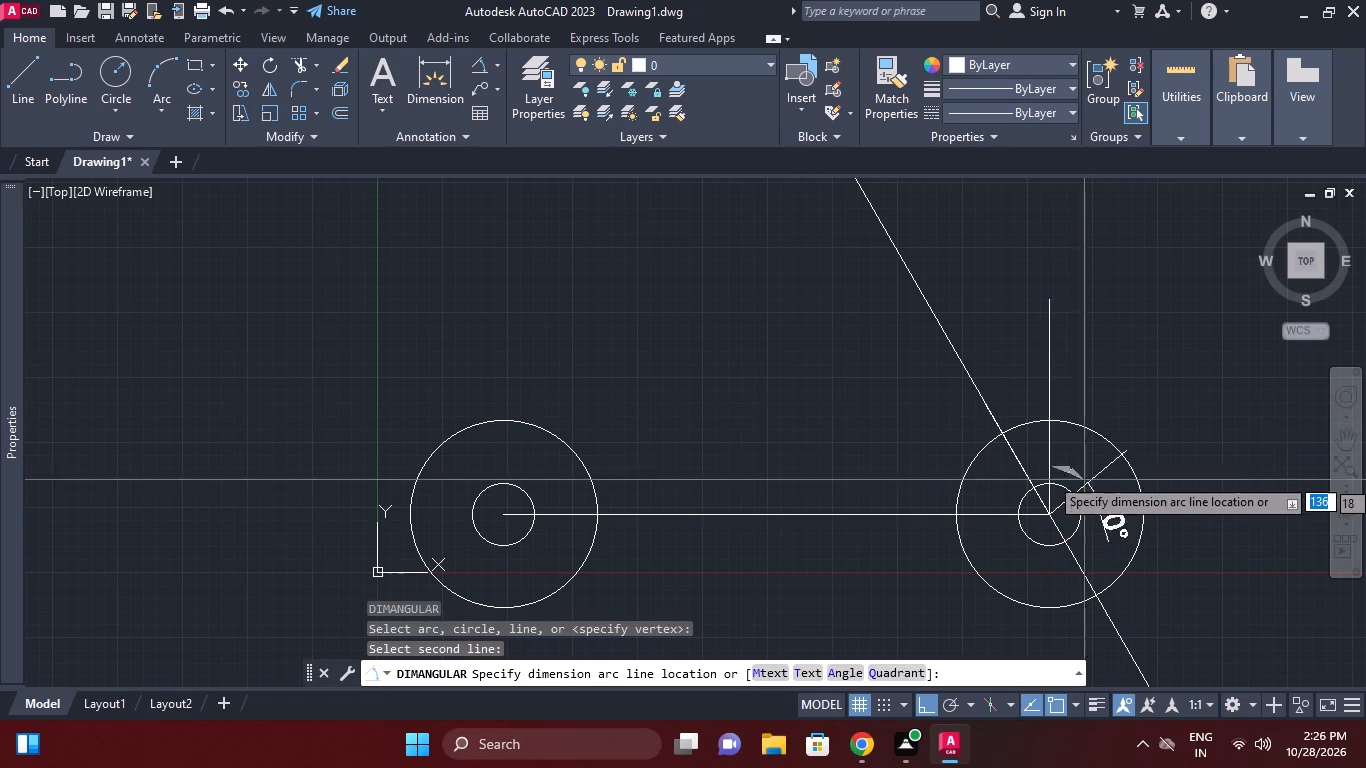
left_click(1079, 456)
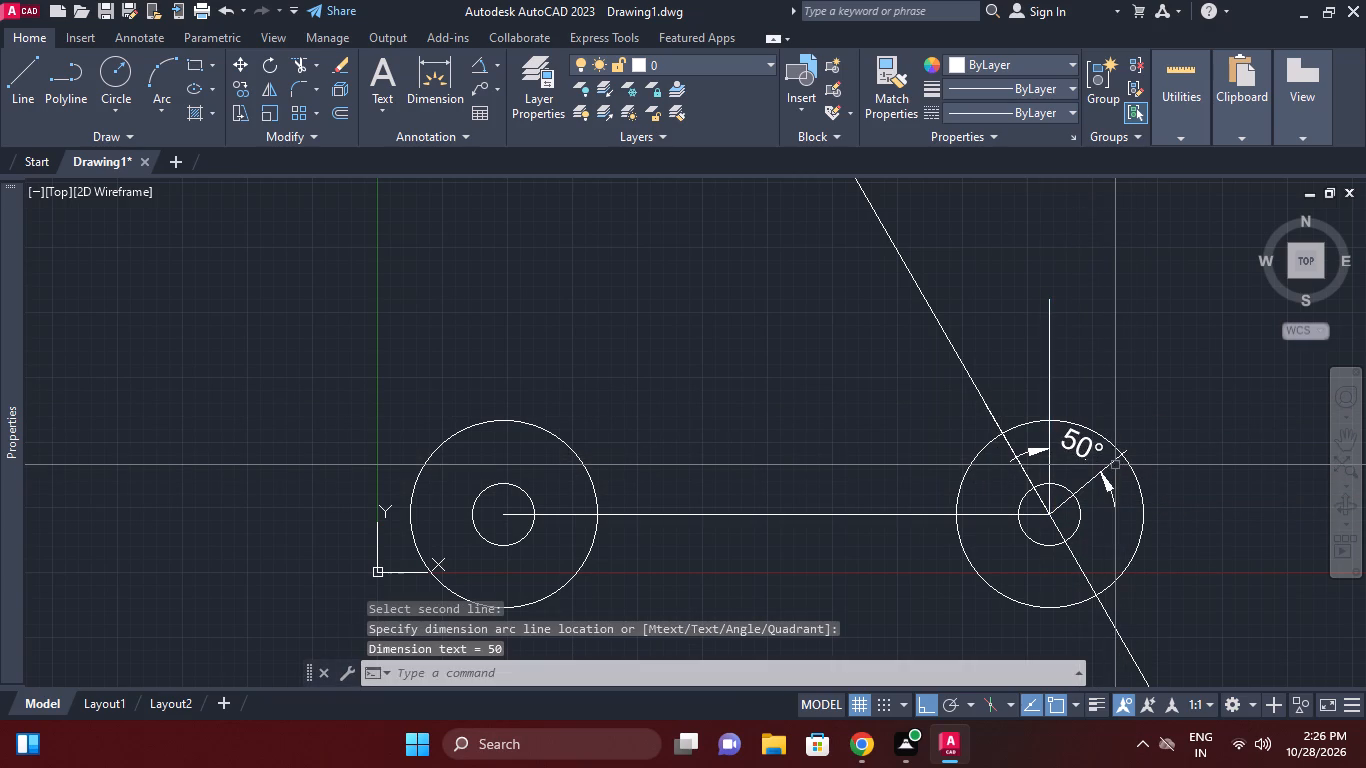
Stretch the outer end of the new slanted line until its angle to the vertical line is about 40°.
left_click(1112, 463)
scroll(1110, 468, "up", 2)
left_click(1146, 423)
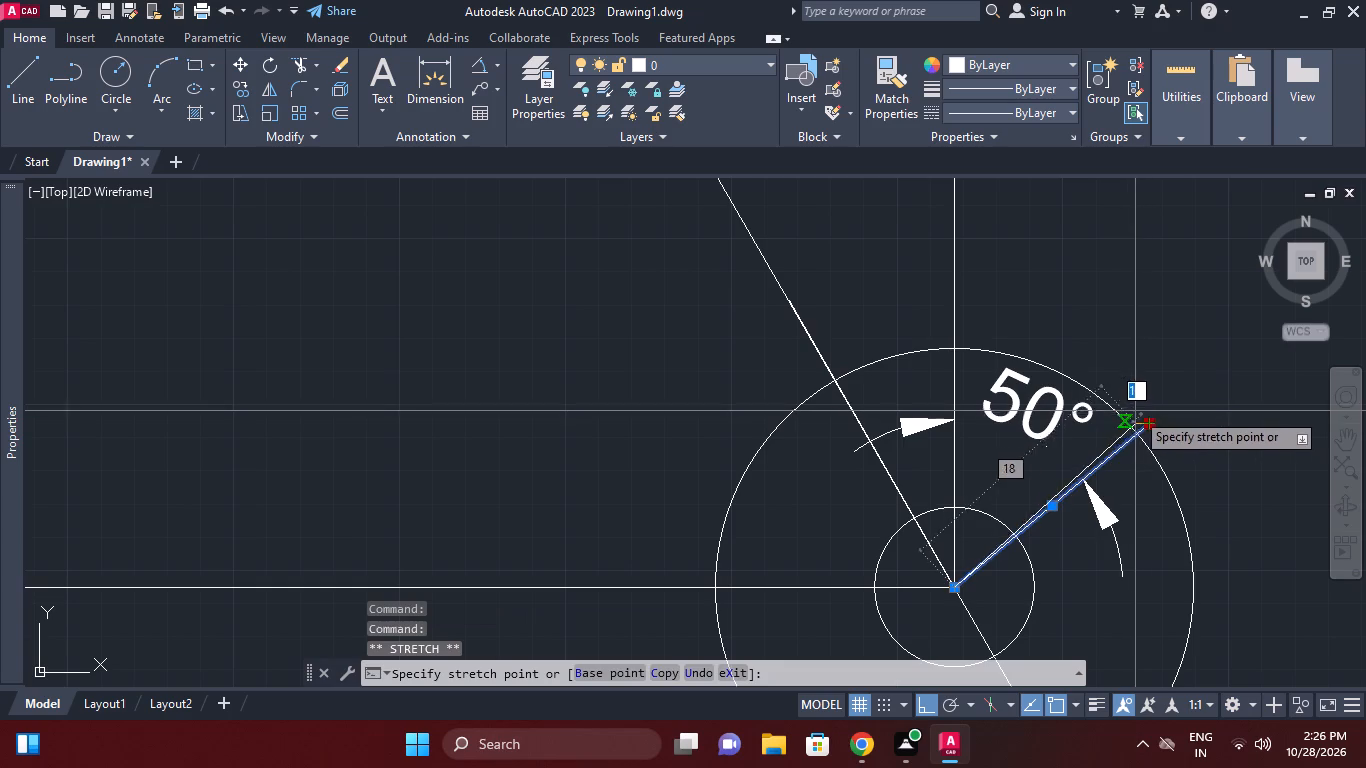
left_click(1132, 406)
left_click(1151, 403)
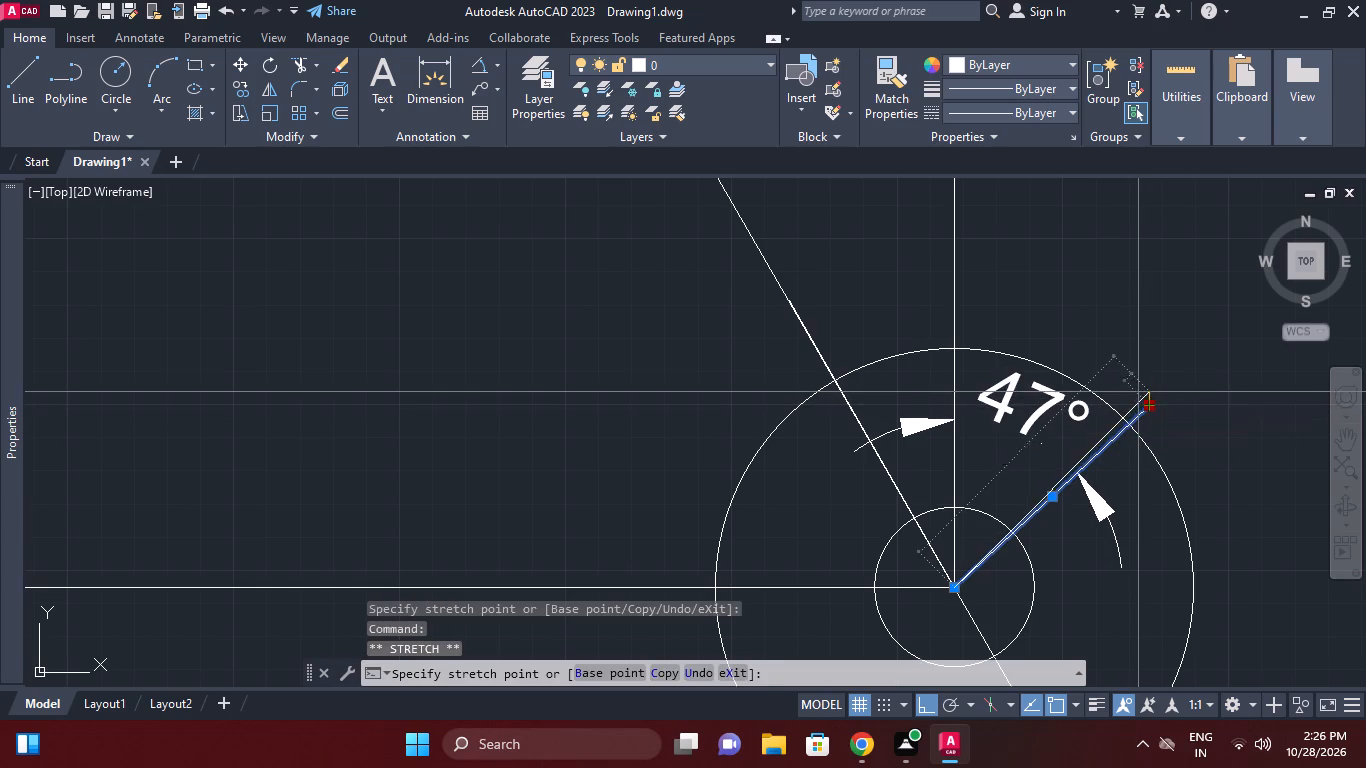
left_click(1138, 392)
left_click(1147, 396)
left_click(1126, 375)
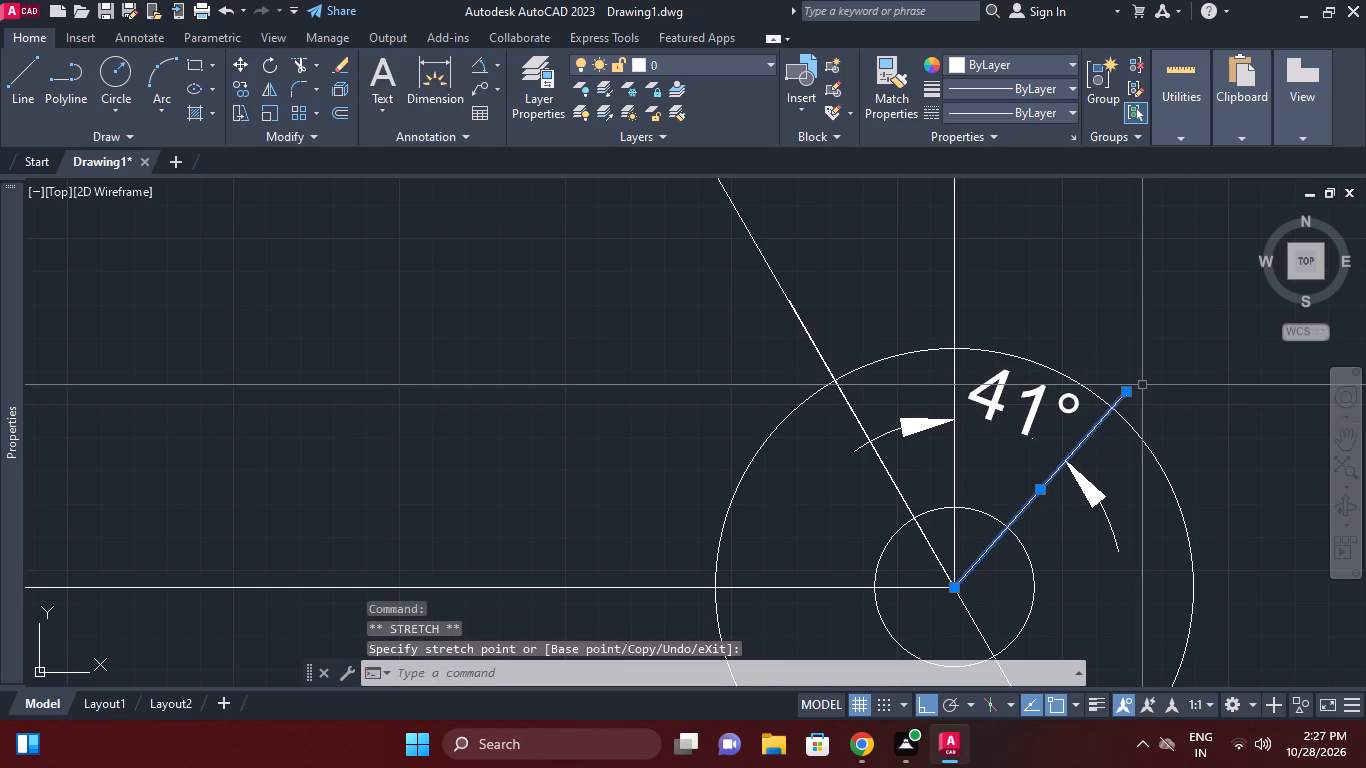
left_click(1125, 392)
left_click(1115, 385)
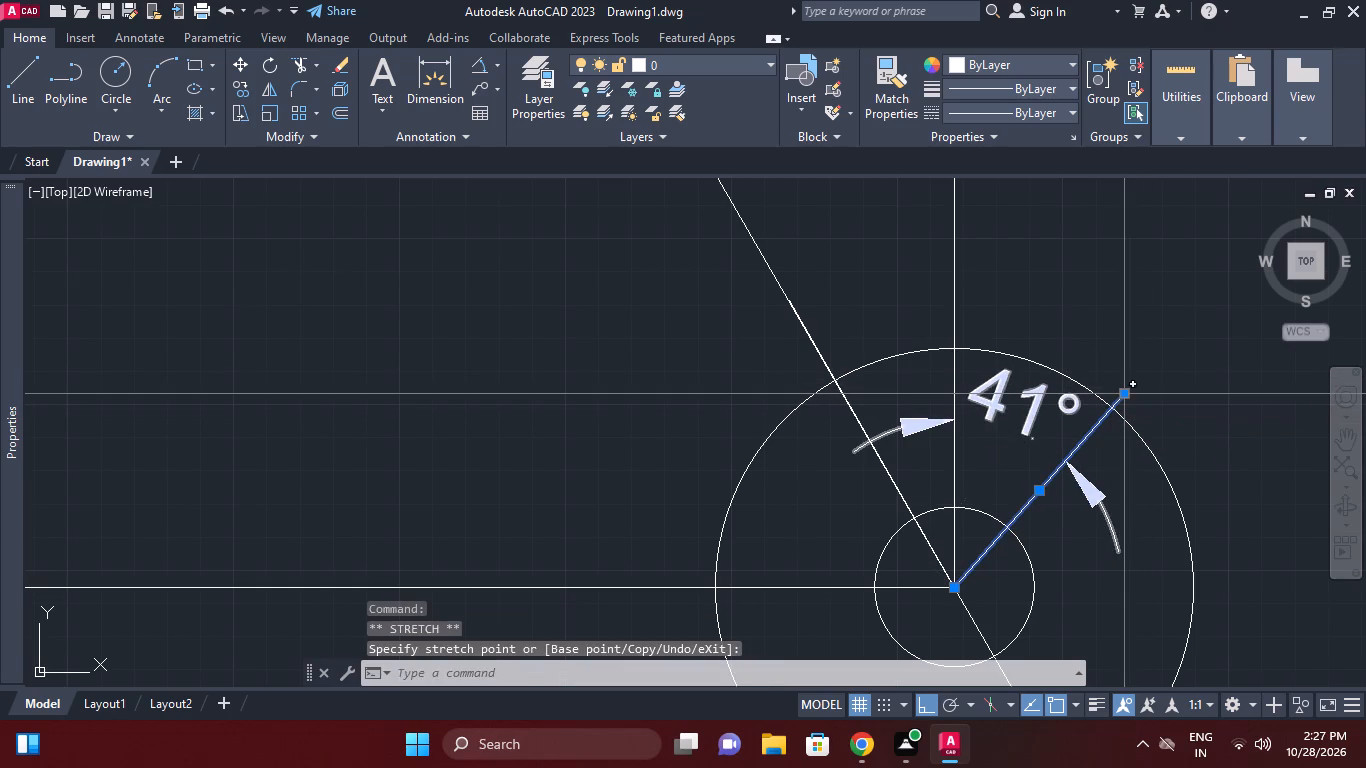
left_click(1128, 396)
left_click(1116, 385)
scroll(1119, 390, "up", 2)
left_click(1131, 396)
left_click(1118, 378)
key("Escape")
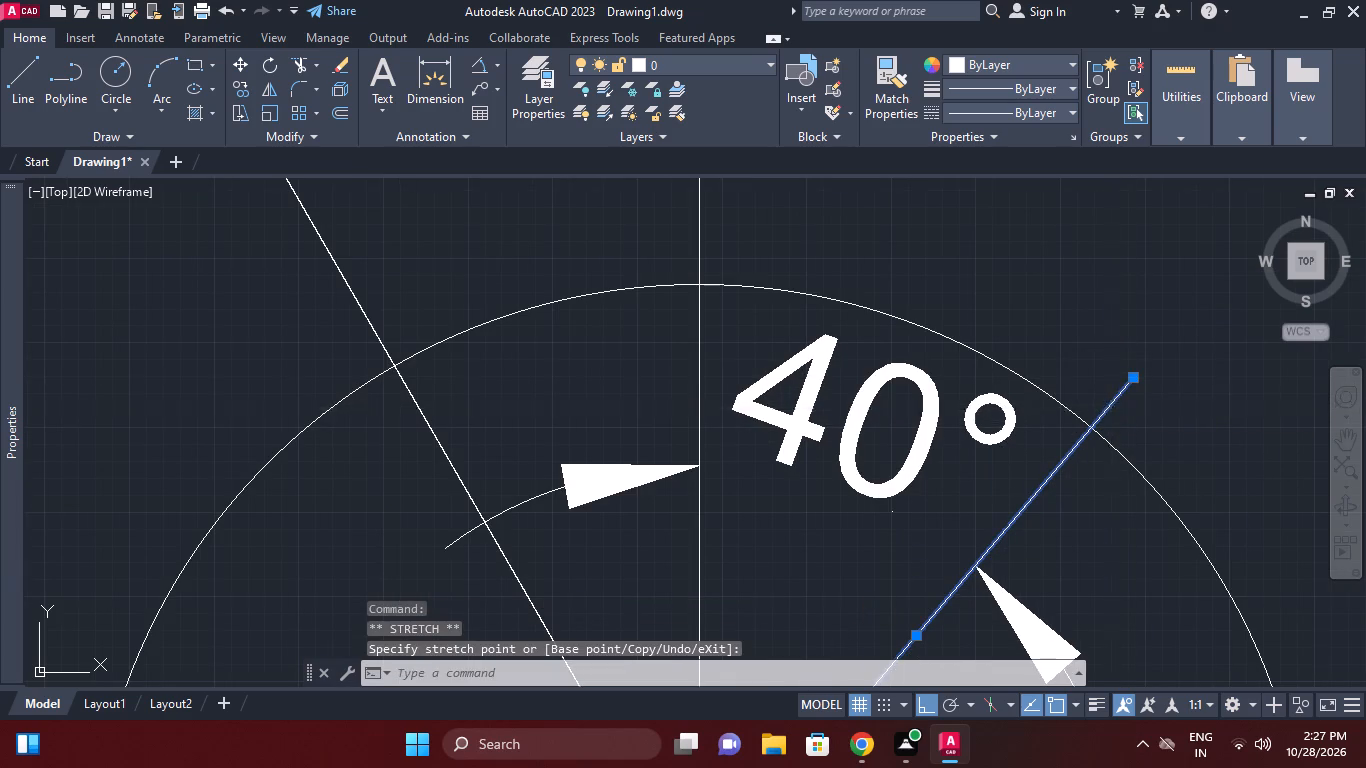
middle_click_drag(1110, 408, 1119, 365)
key("Escape")
middle_click(1116, 378)
key("t")
scroll(1111, 395, "down", 1)
key("Escape")
Erase the angular dimension between the vertical line and the slanted line.
left_click(1005, 413)
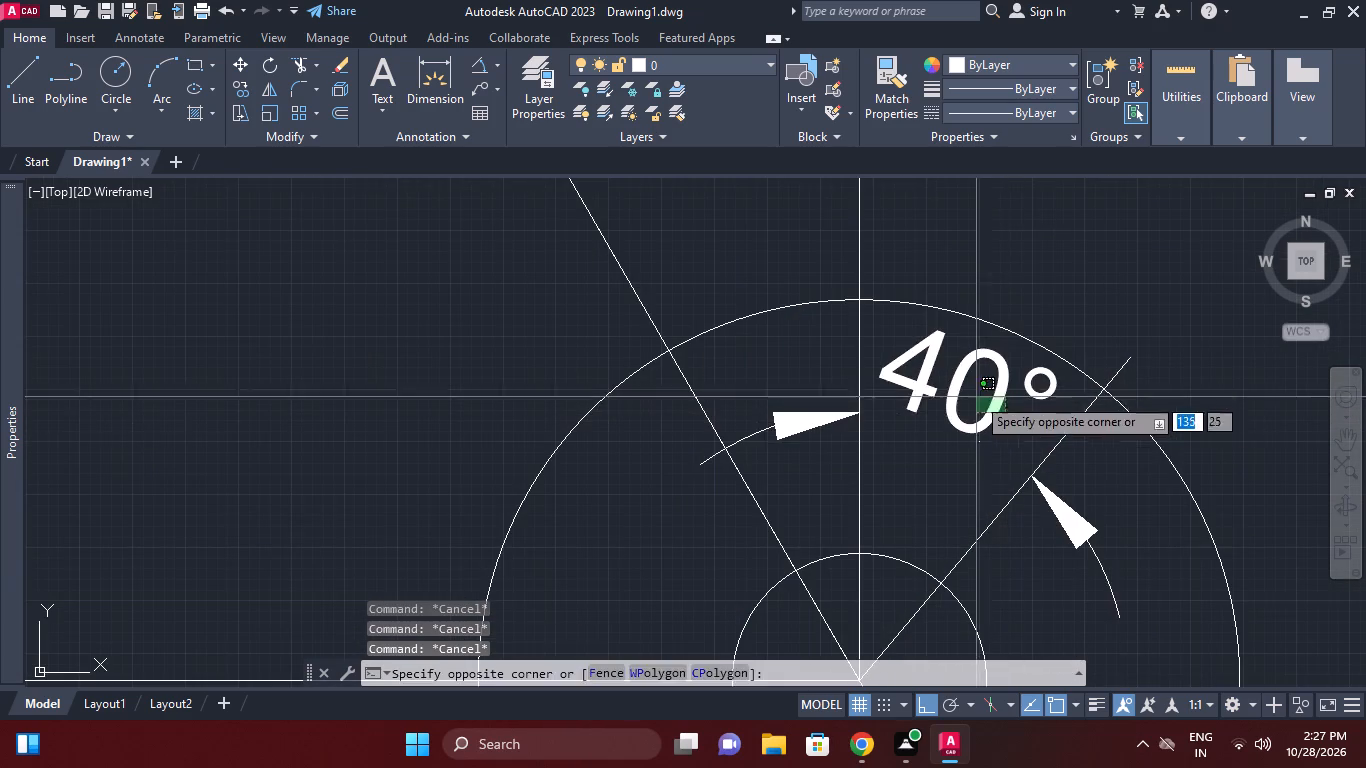
left_click(976, 396)
key("e")
key("space")
Mirror the stretched slanted line about the vertical line through the right-hand circles' centre, keeping the source line.
left_click(1058, 444)
type("mi")
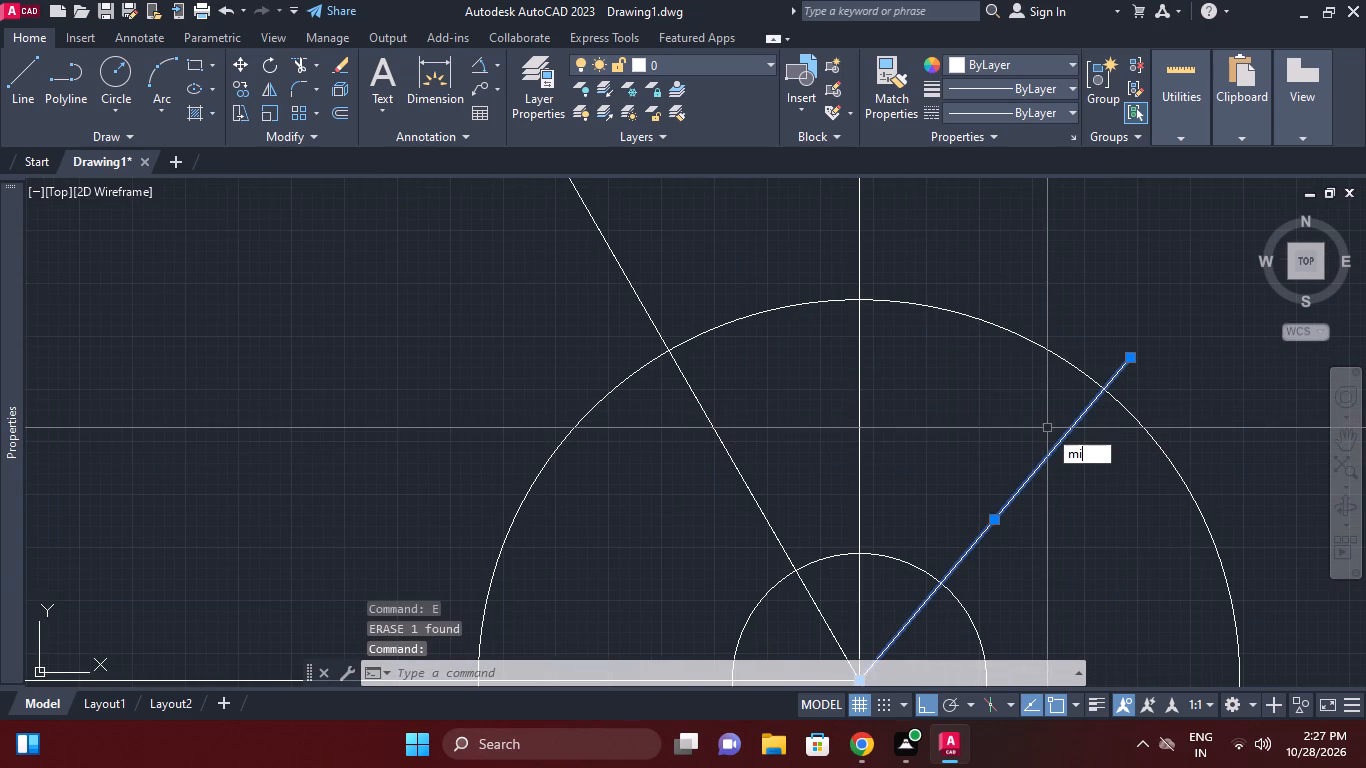
key("space")
scroll(949, 449, "down", 1)
middle_click_drag(951, 445, 957, 433)
left_click(897, 573)
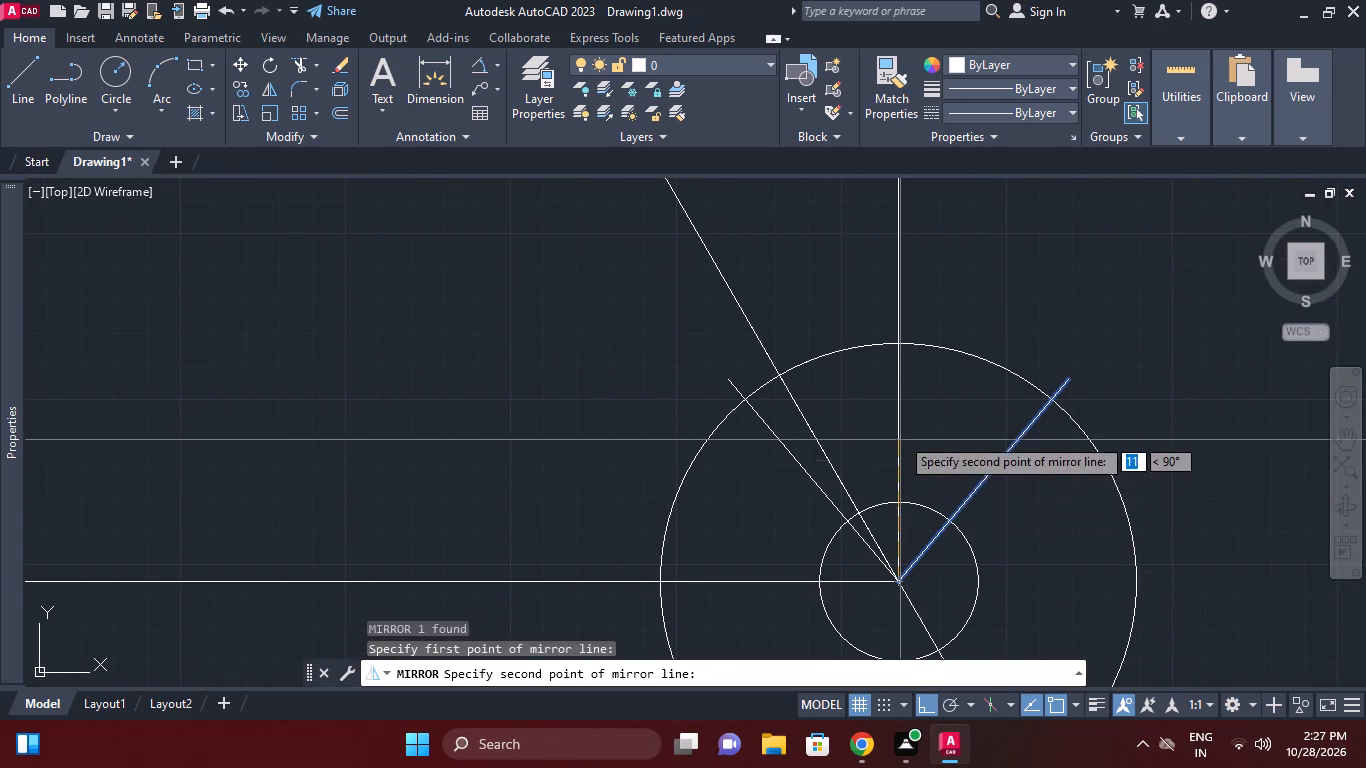
left_click(900, 423)
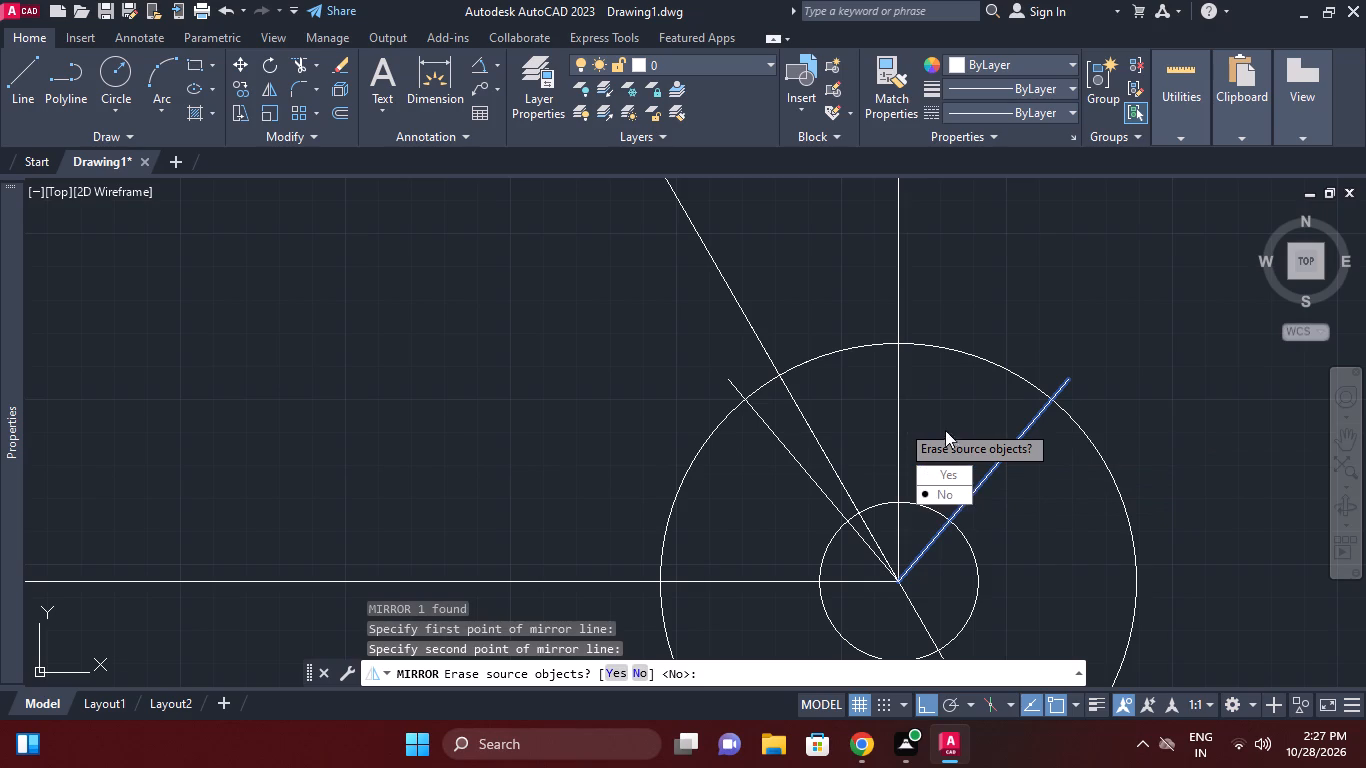
left_click_drag(943, 492, 900, 423)
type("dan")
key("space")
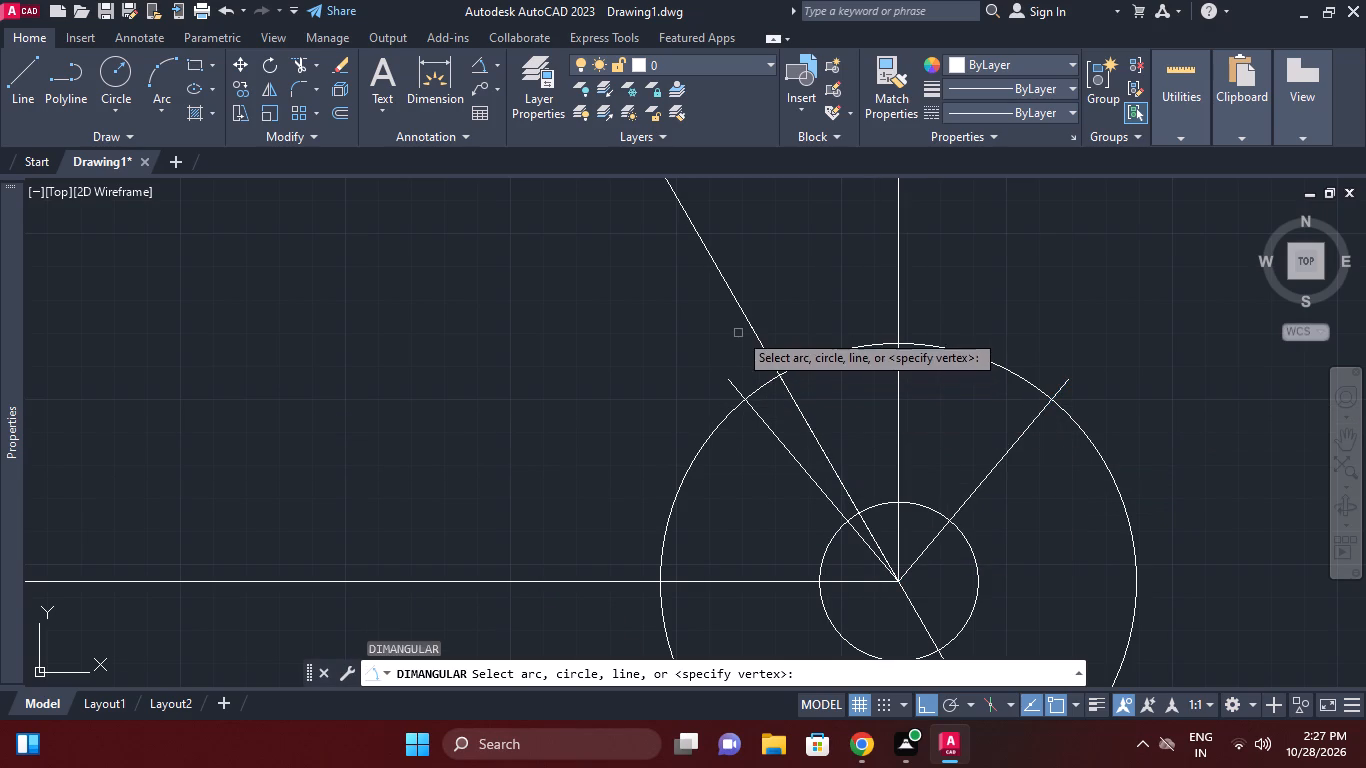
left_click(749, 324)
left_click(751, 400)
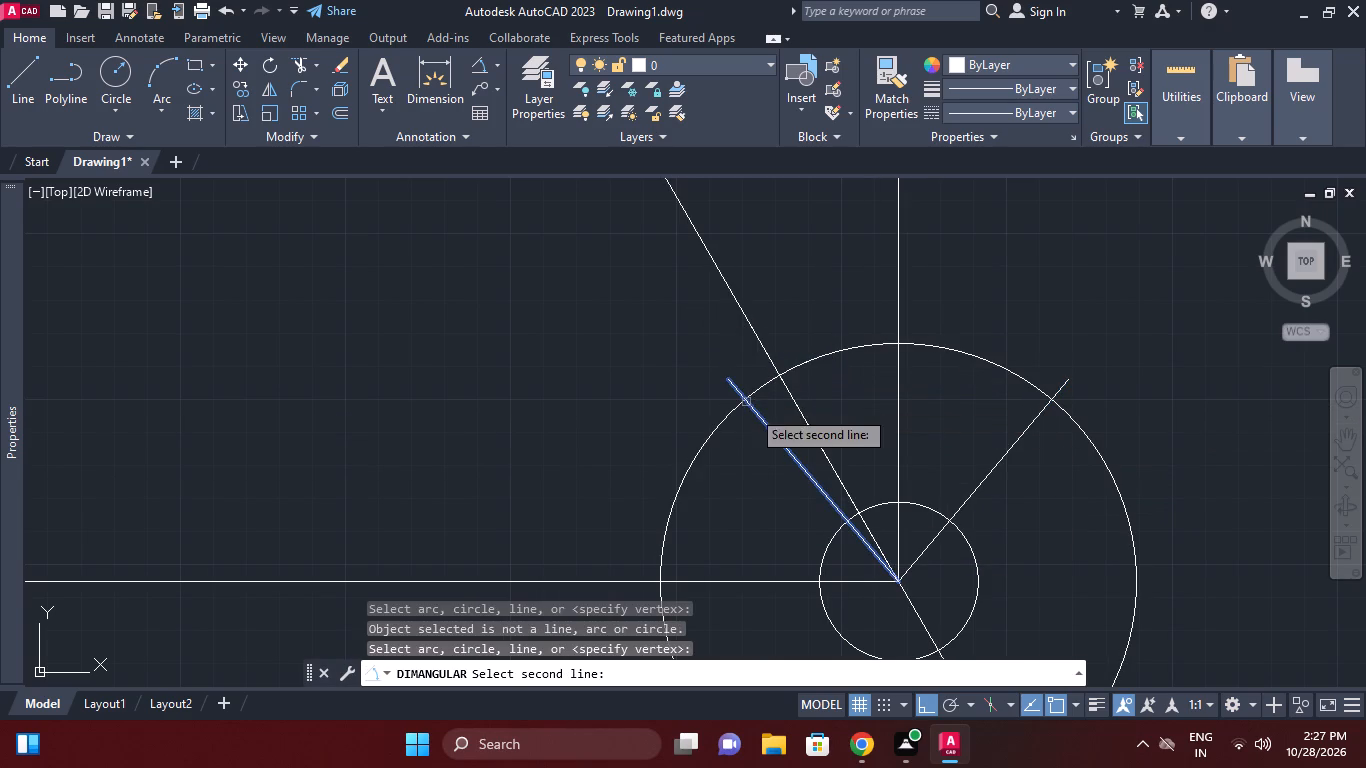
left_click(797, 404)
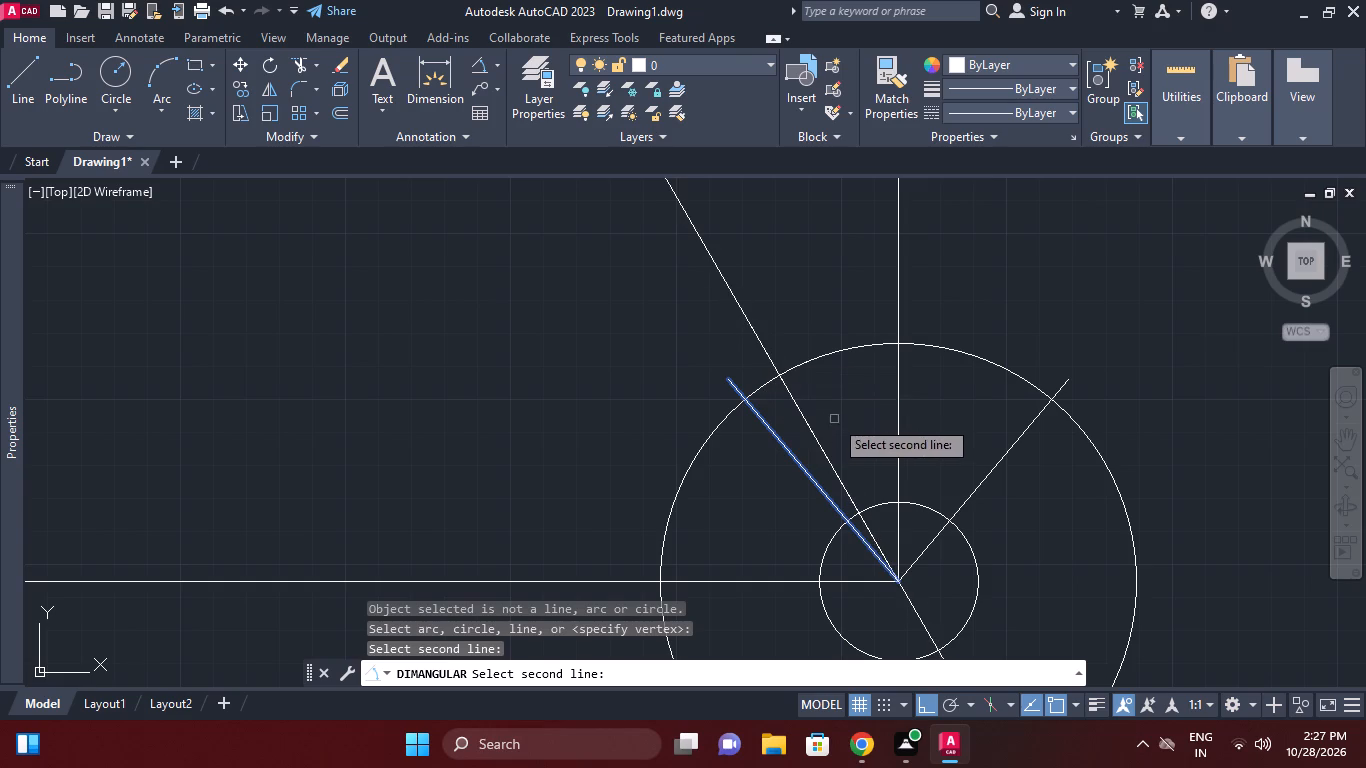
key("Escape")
Trim the construction line inside the small right-hand circle, using that circle as the cutting edge.
key("t")
key("r")
key("space")
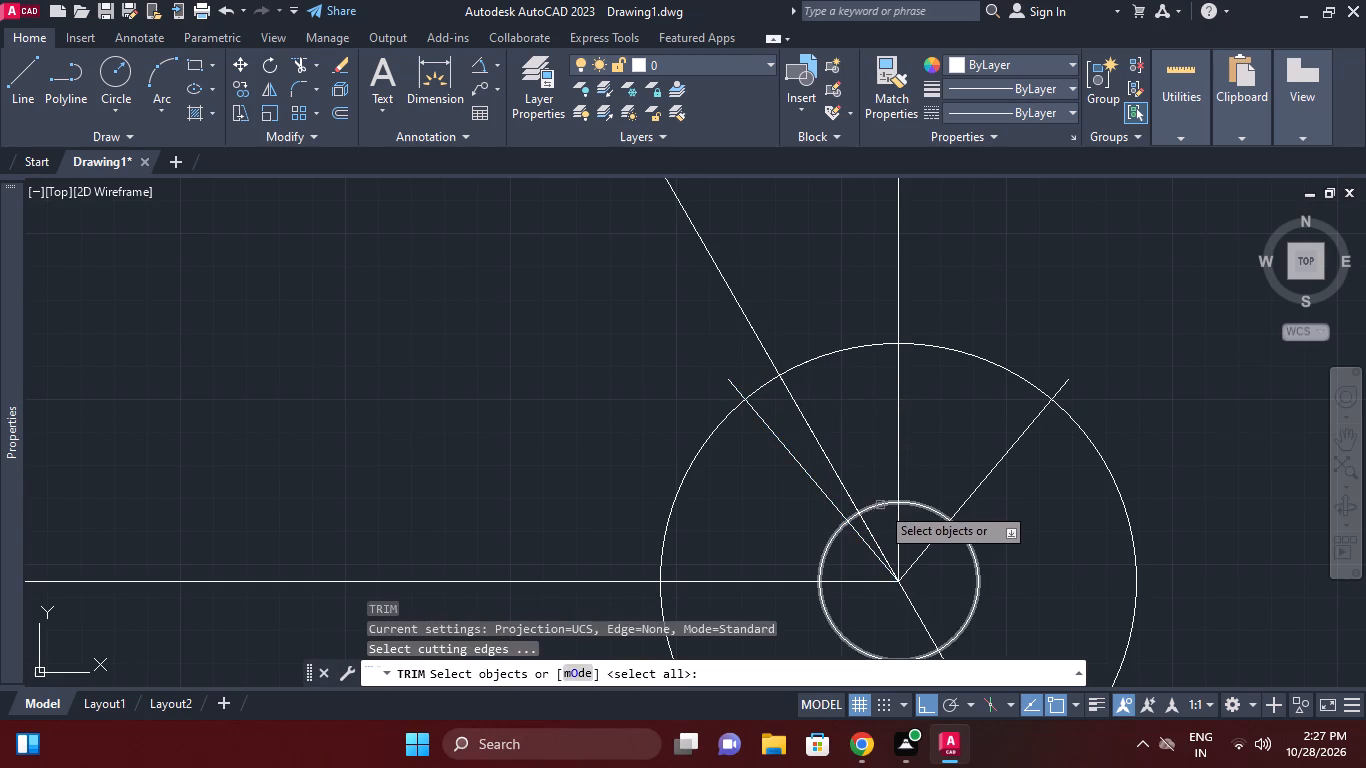
left_click(880, 505)
key("space")
left_click(910, 597)
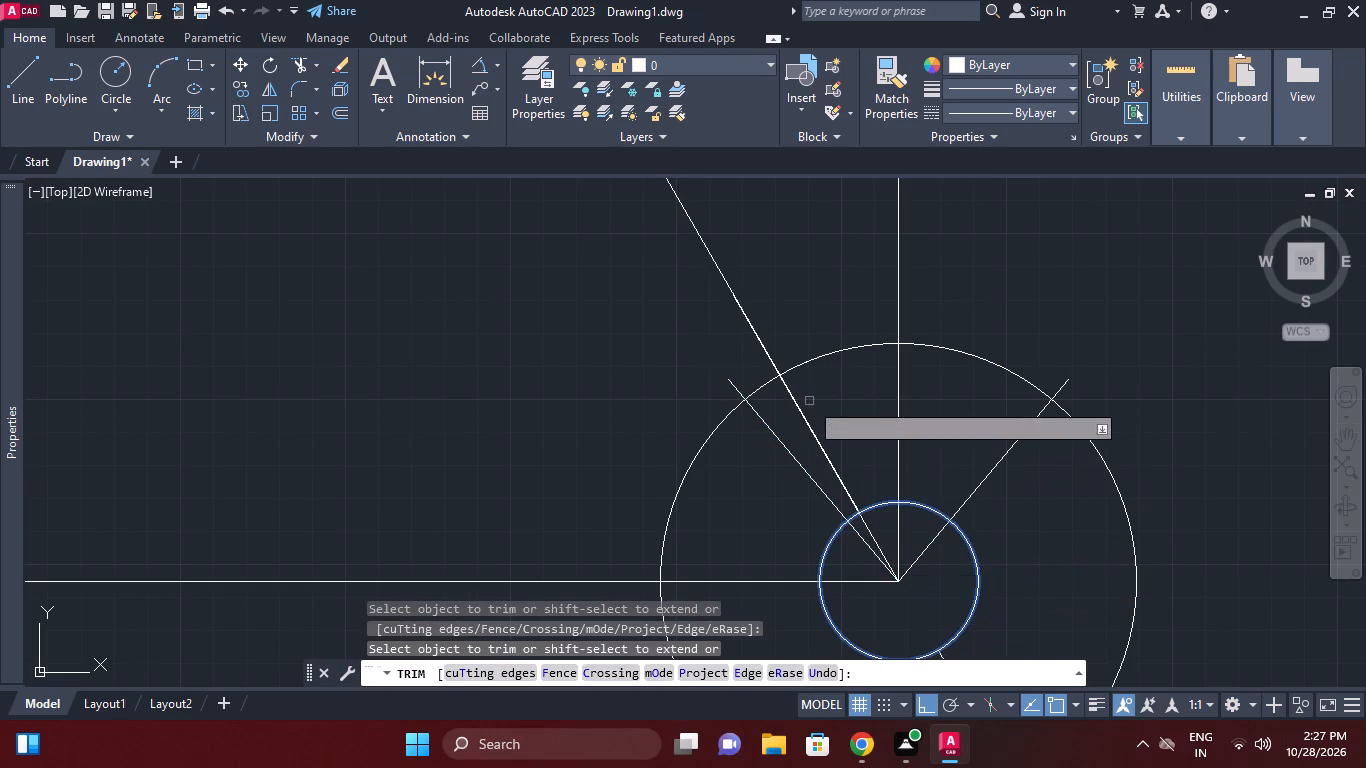
left_click(723, 273)
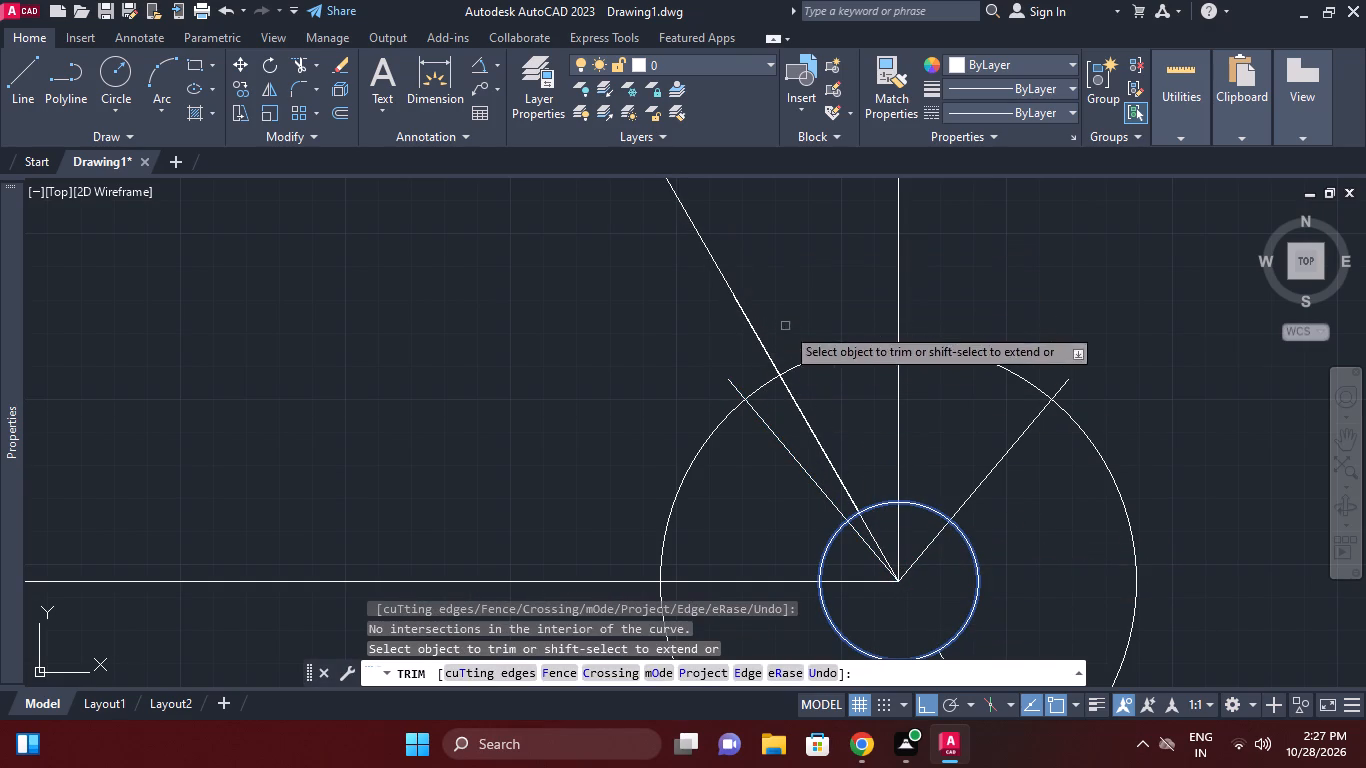
key("Escape")
Trim the upper part of the construction line outside the large right-hand circle, using that circle as the cutting edge.
key("space")
left_click(804, 360)
key("space")
left_click(725, 270)
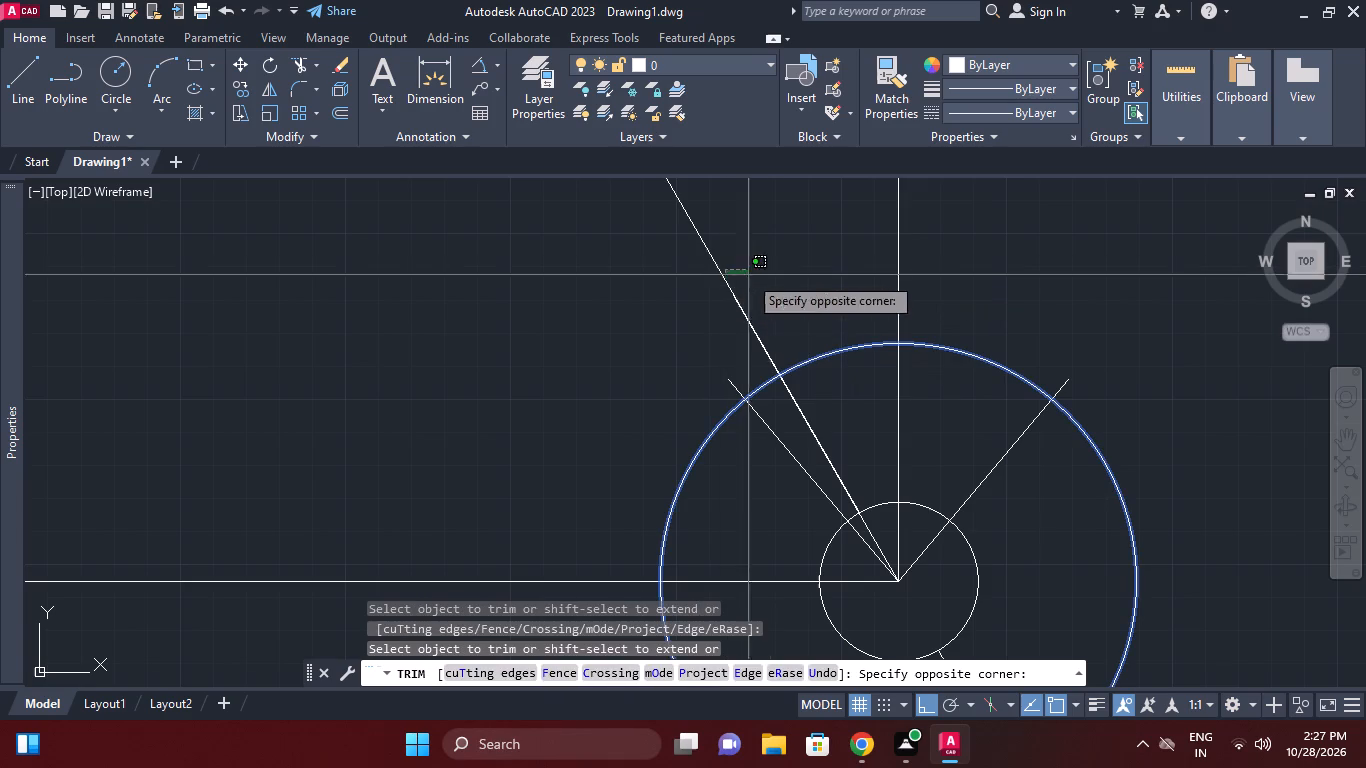
left_click(684, 254)
key("Escape")
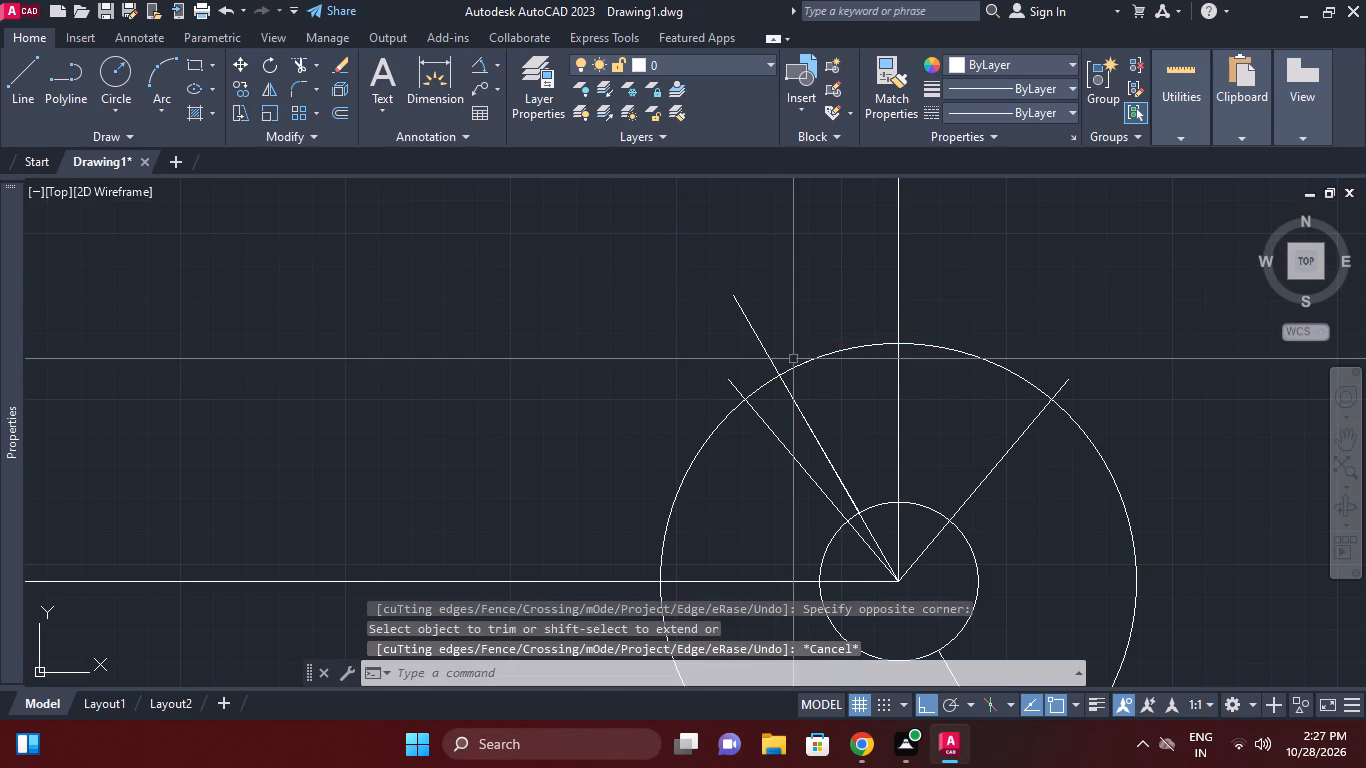
Place an angular dimension between the mirrored 60° line and the newly mirrored slanted line, above the large circle.
type("dan")
key("space")
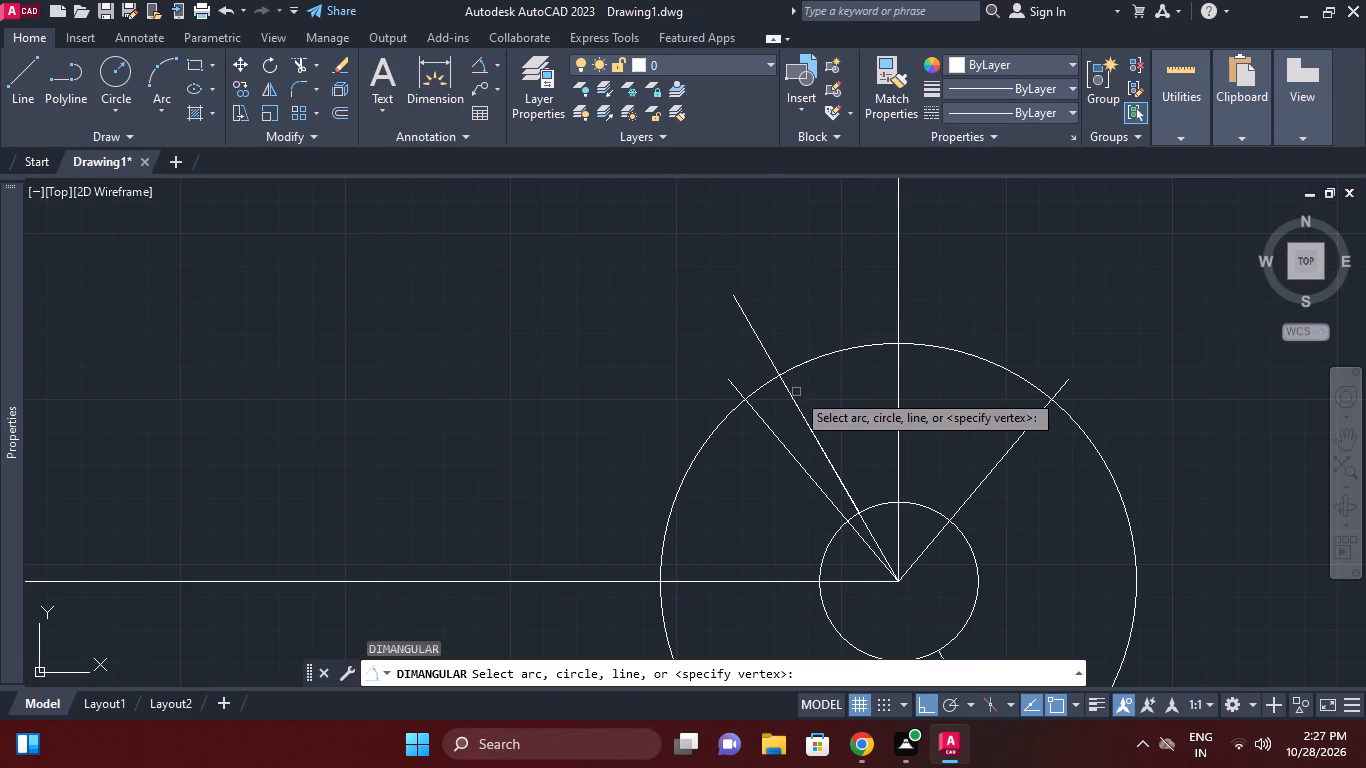
left_click(796, 395)
left_click(769, 428)
left_click(666, 238)
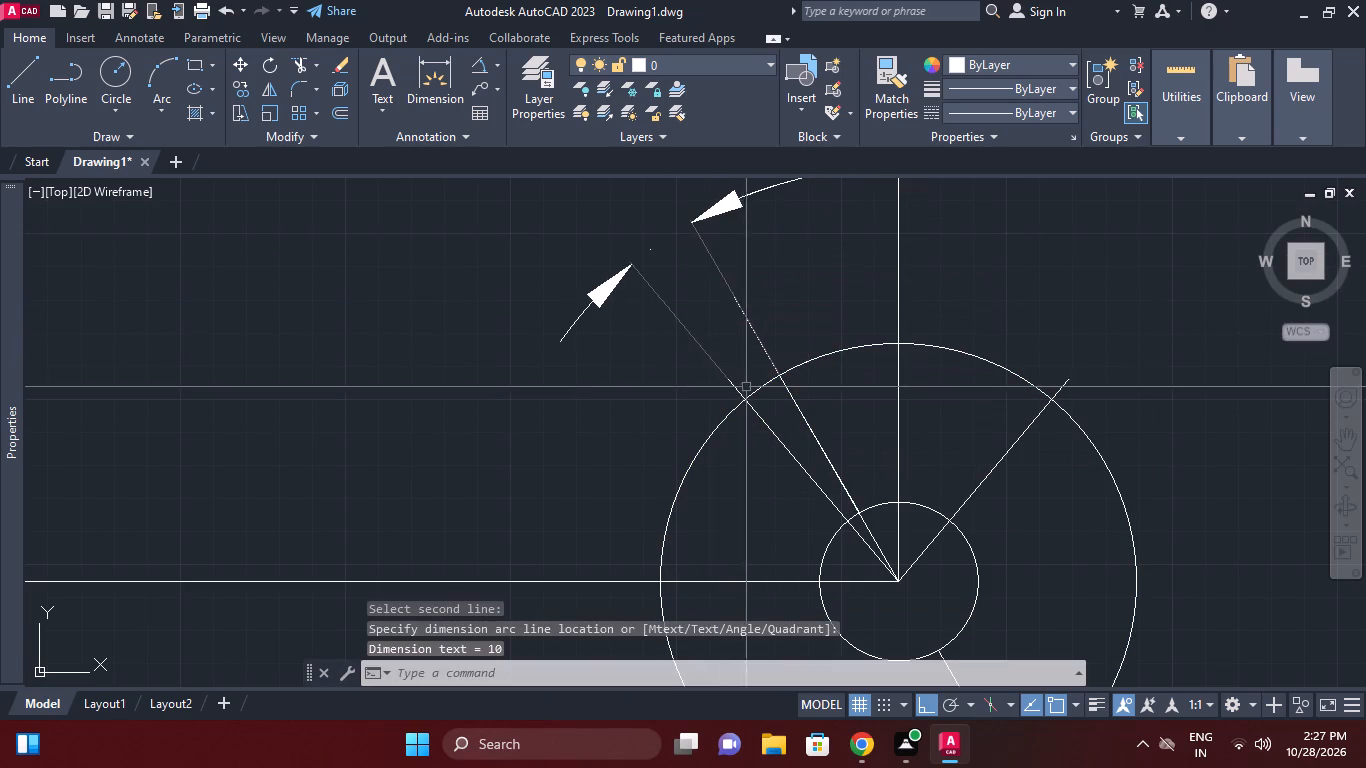
Stretch the outer end of the newly mirrored slanted line until its angular dimension to the 60° line is 40°.
left_click(736, 381)
left_click(732, 383)
left_click(692, 400)
scroll(707, 399, "down", 1)
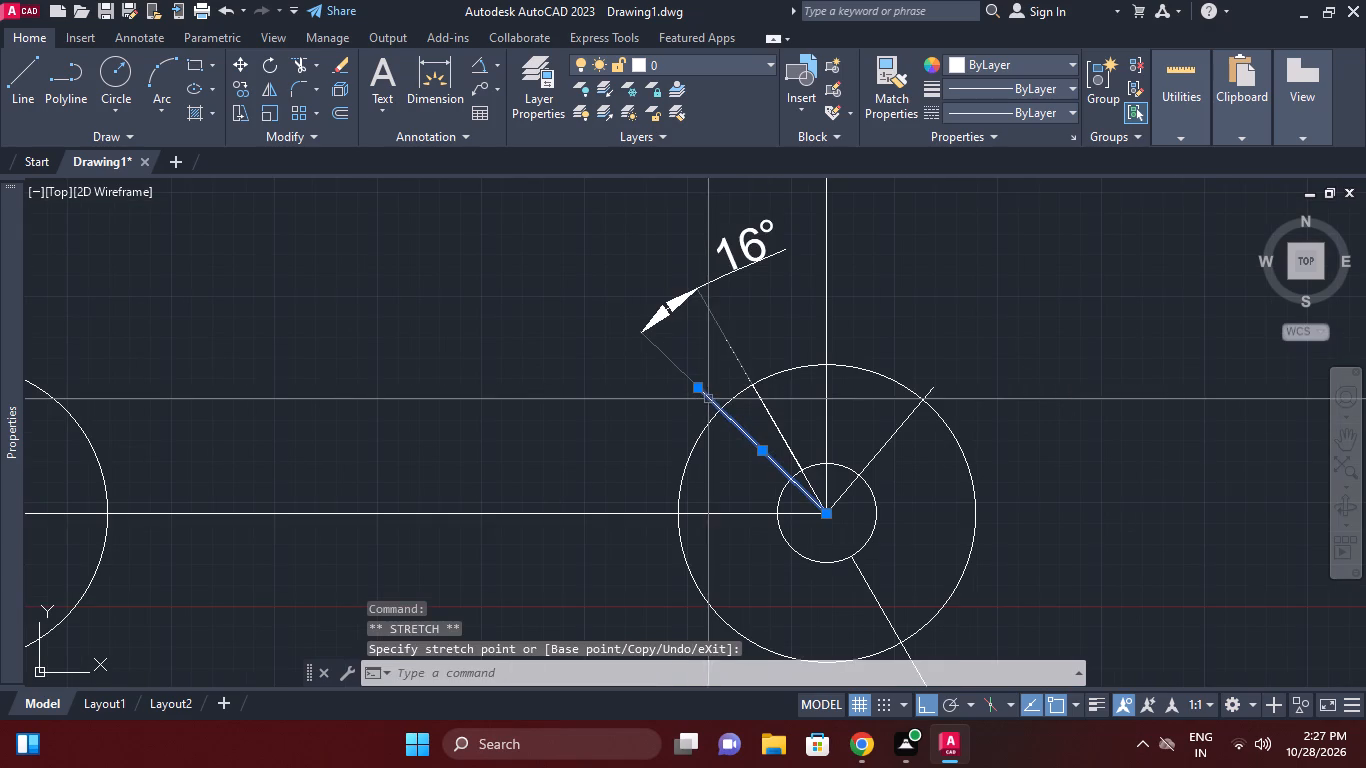
left_click(699, 388)
left_click(649, 417)
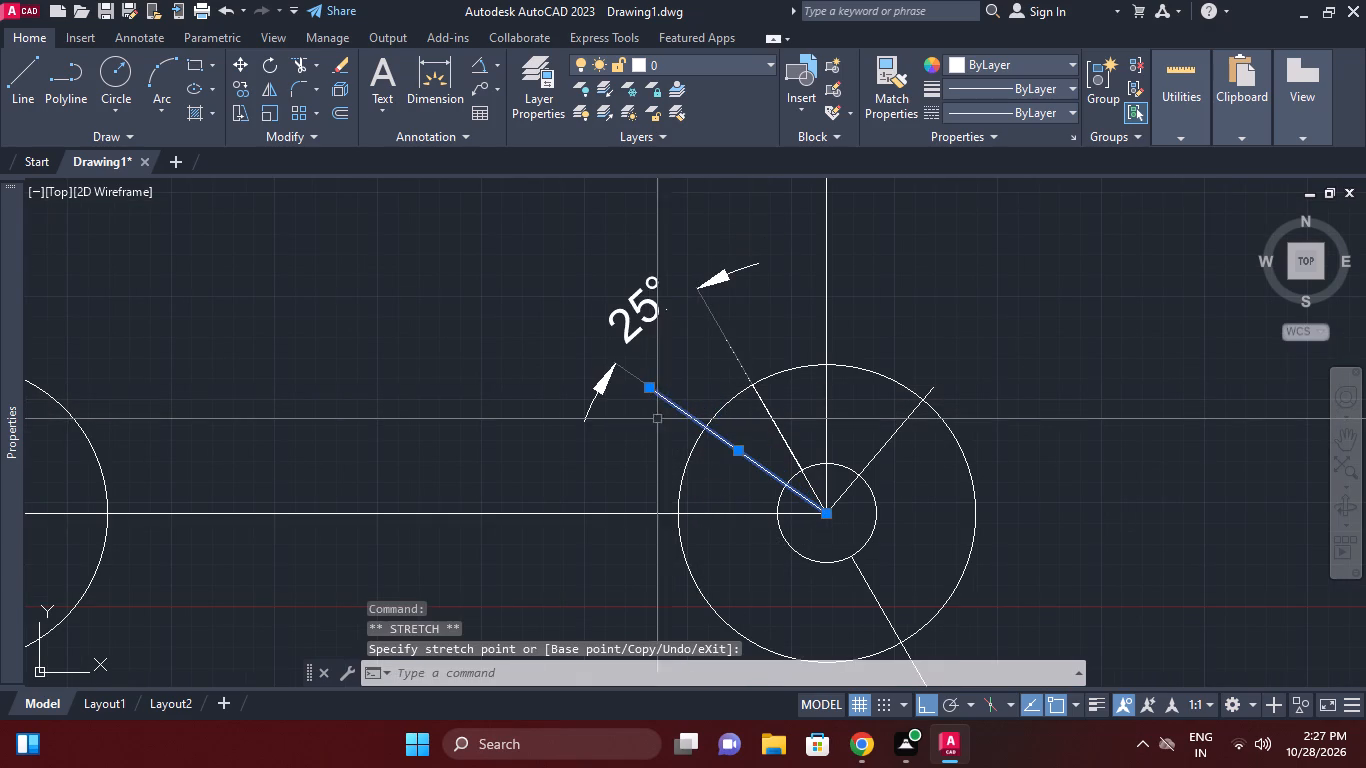
left_click(654, 384)
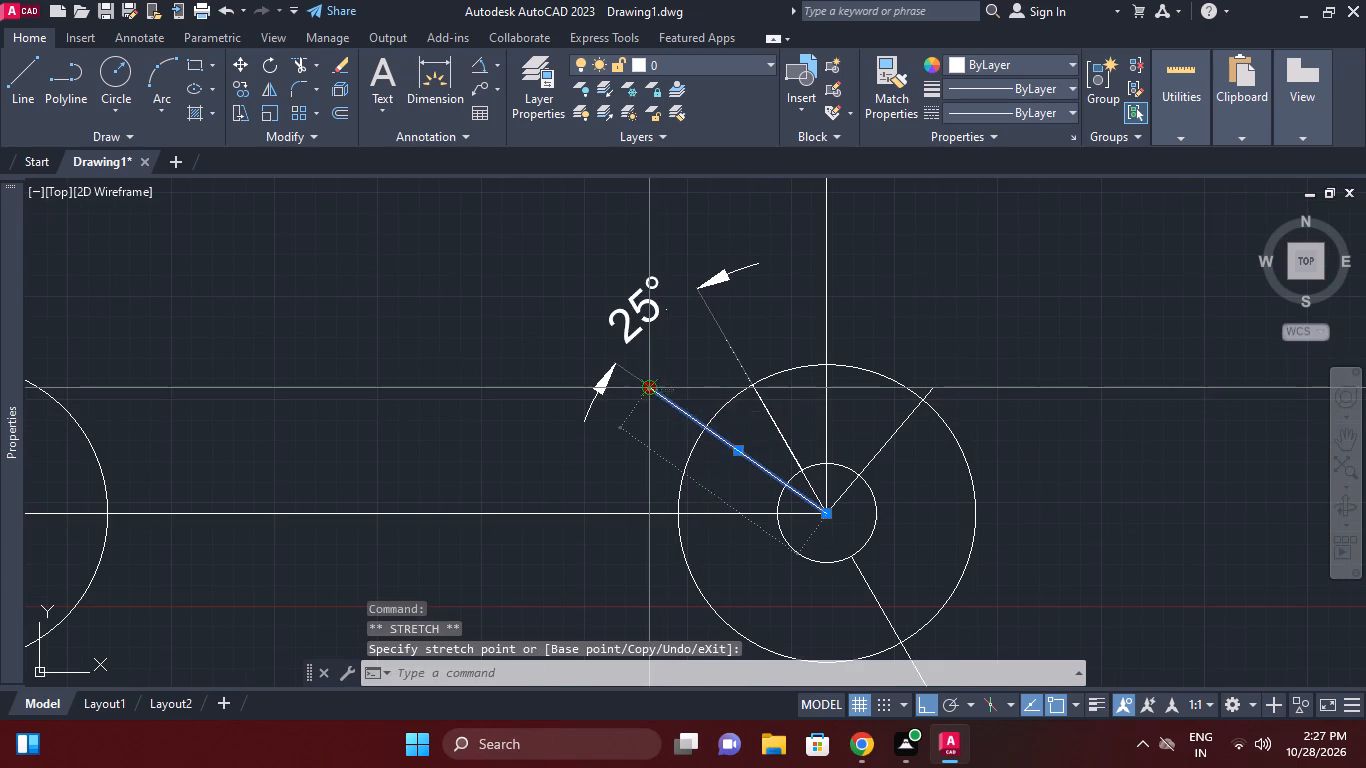
left_click(618, 441)
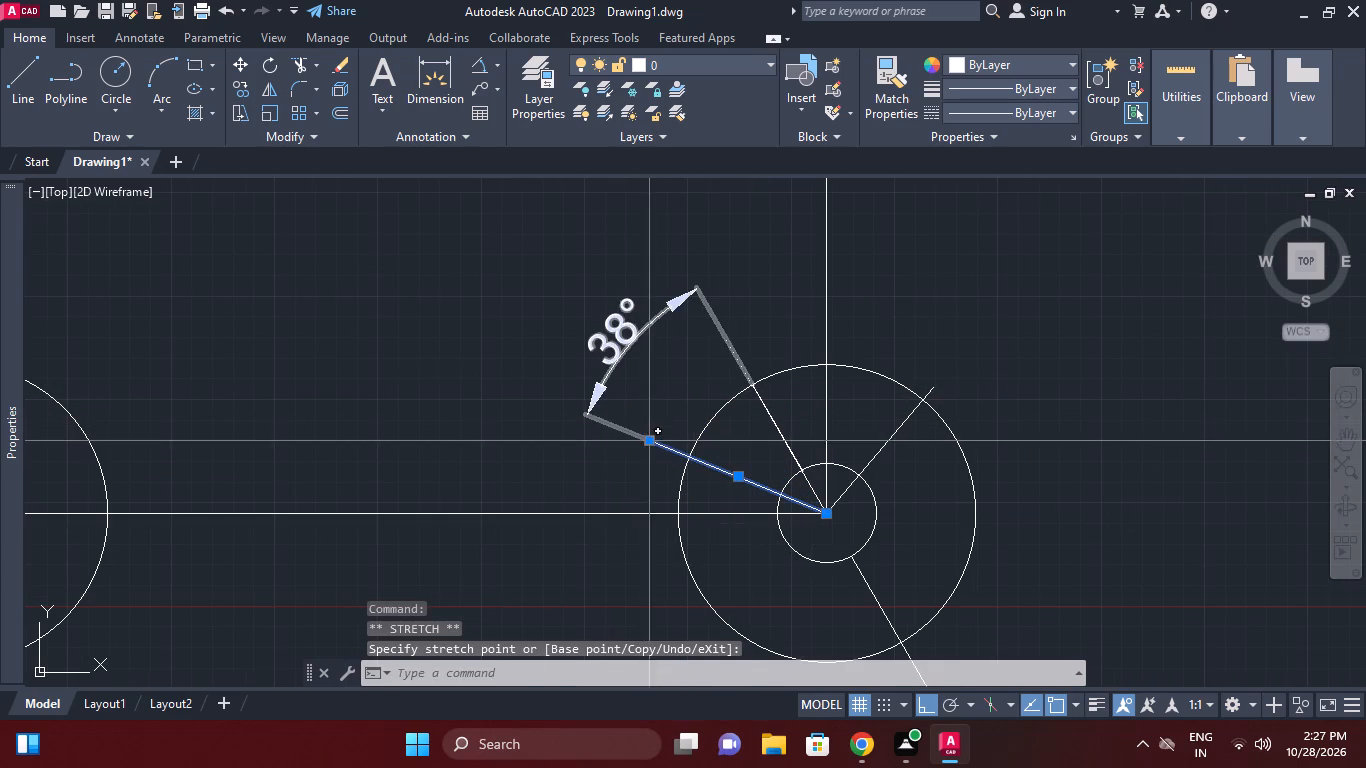
left_click(644, 439)
left_click(634, 446)
left_click(639, 437)
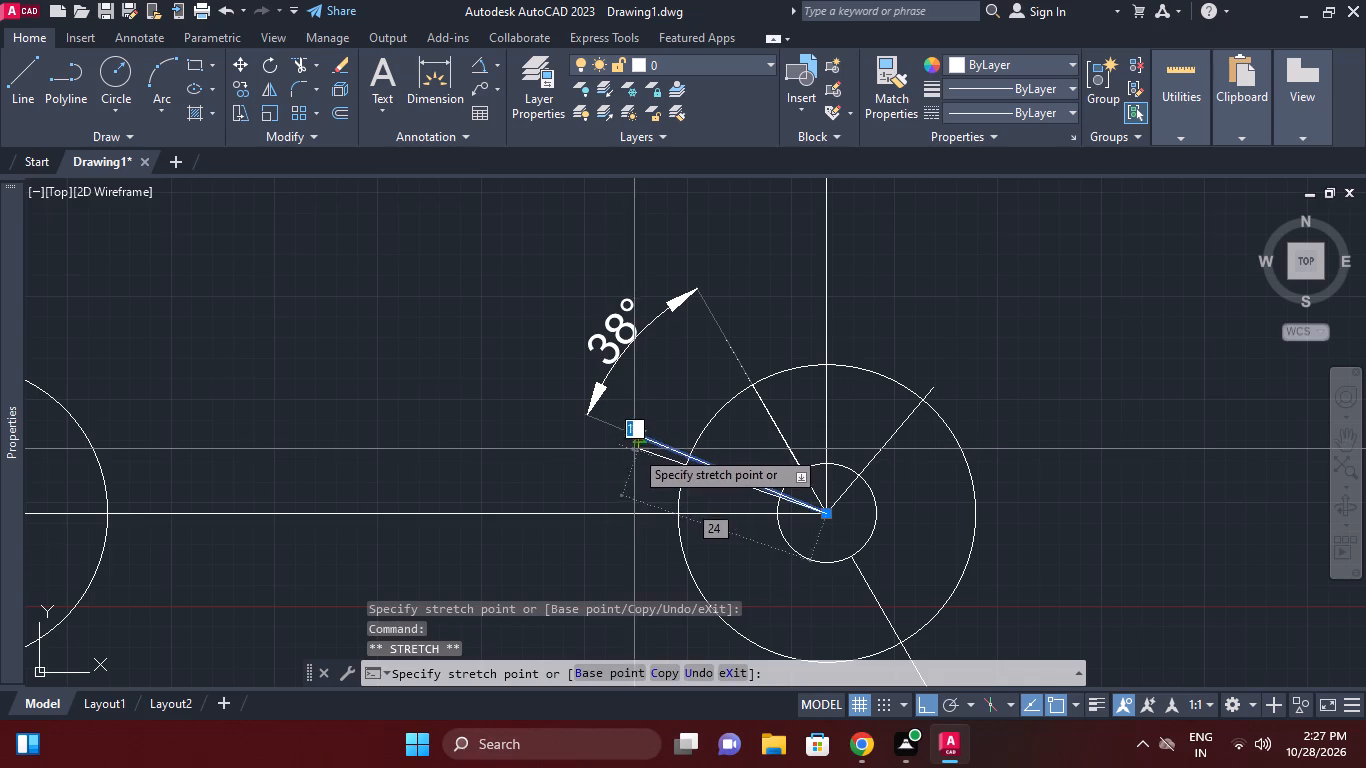
left_click(631, 452)
left_click(634, 448)
left_click(637, 441)
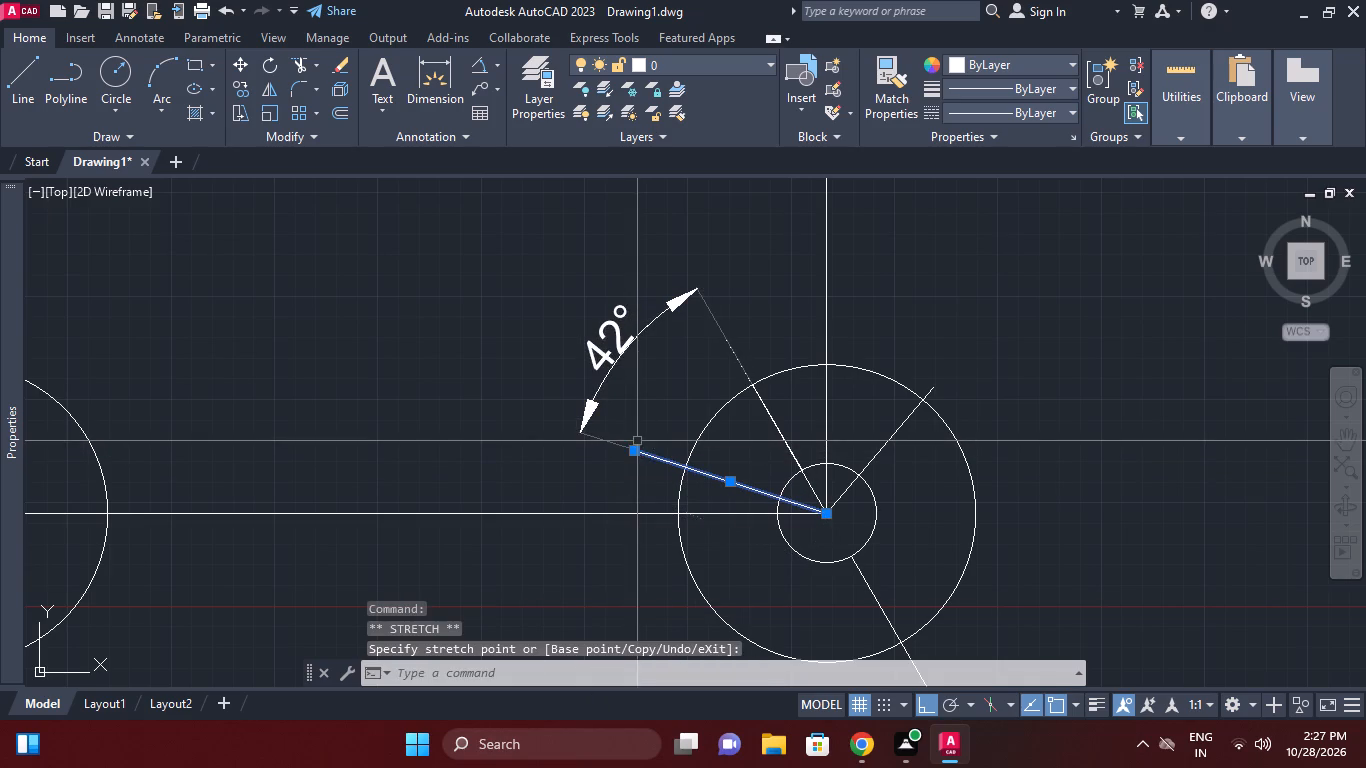
left_click(633, 450)
left_click(641, 436)
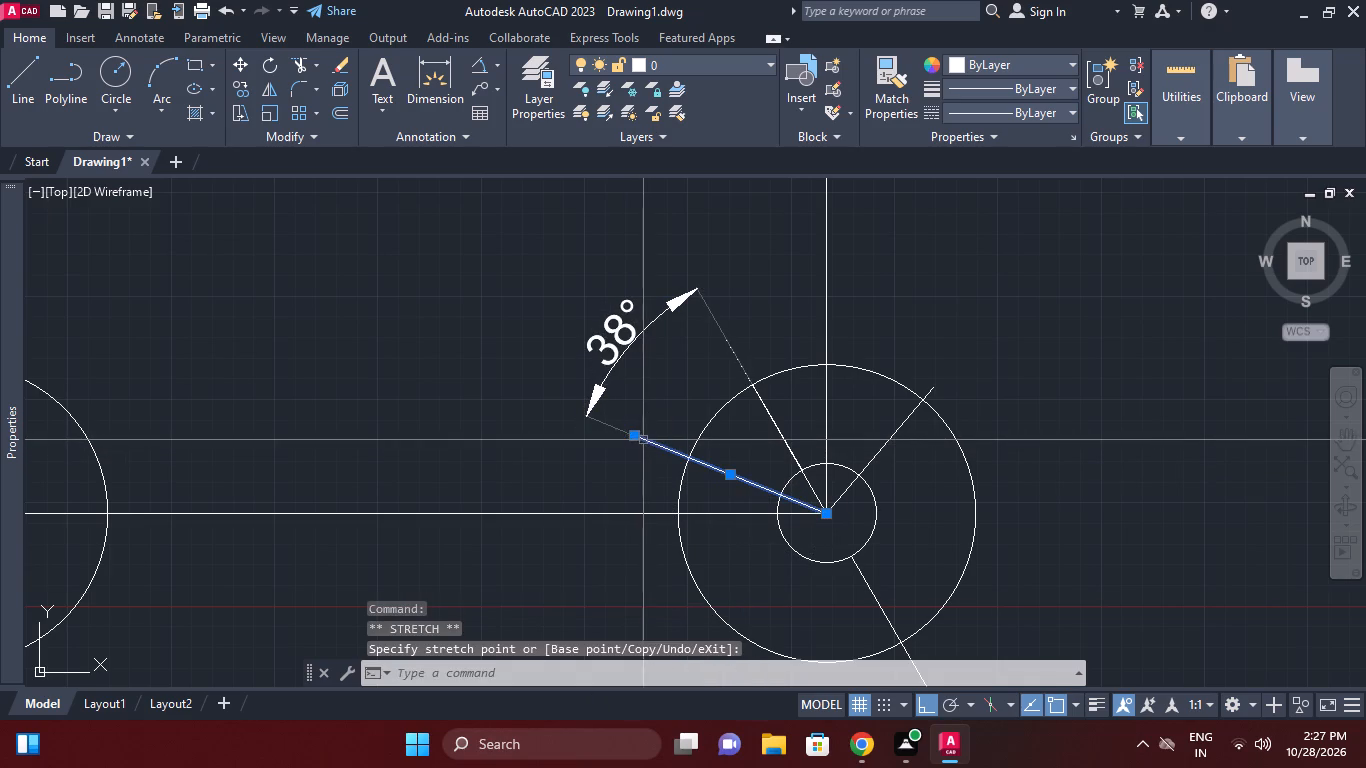
left_click(636, 433)
left_click(629, 445)
scroll(629, 444, "up", 1)
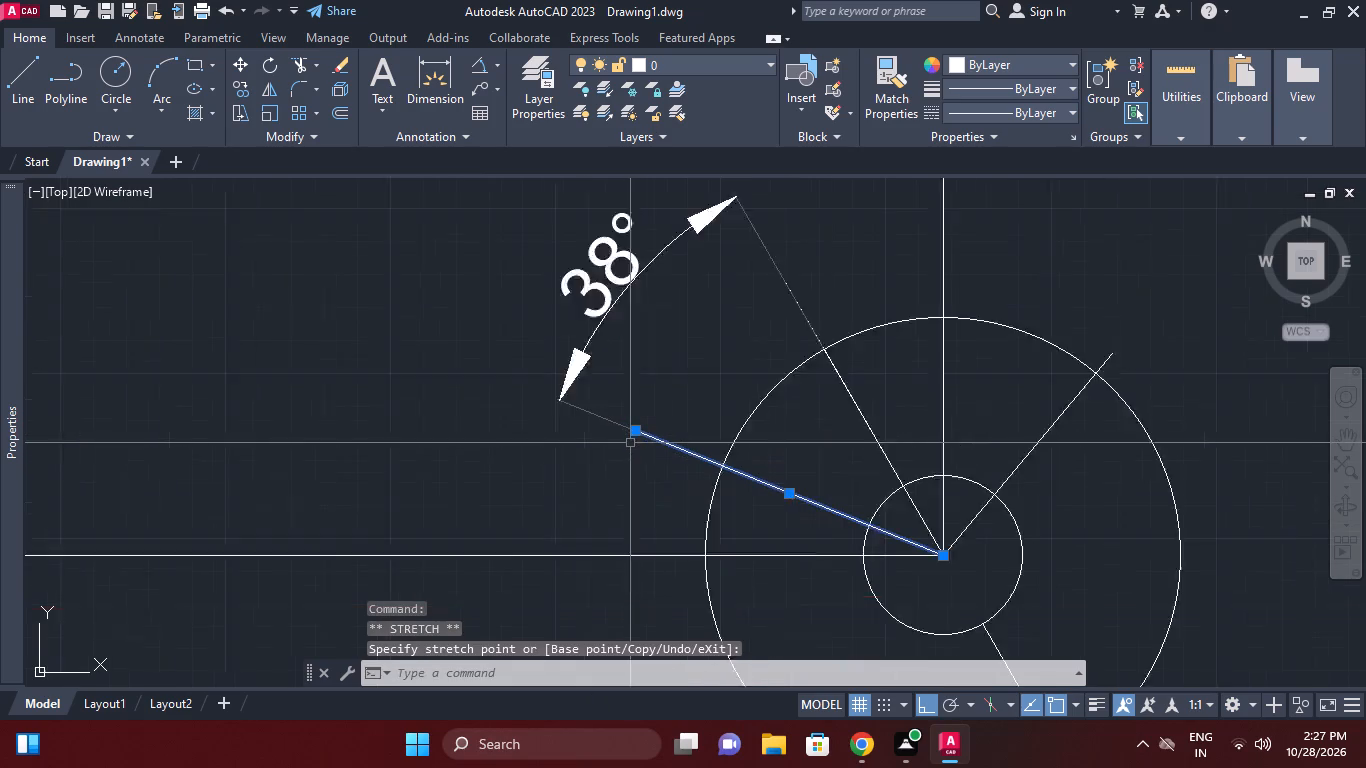
scroll(630, 443, "up", 1)
left_click(633, 428)
left_click(623, 437)
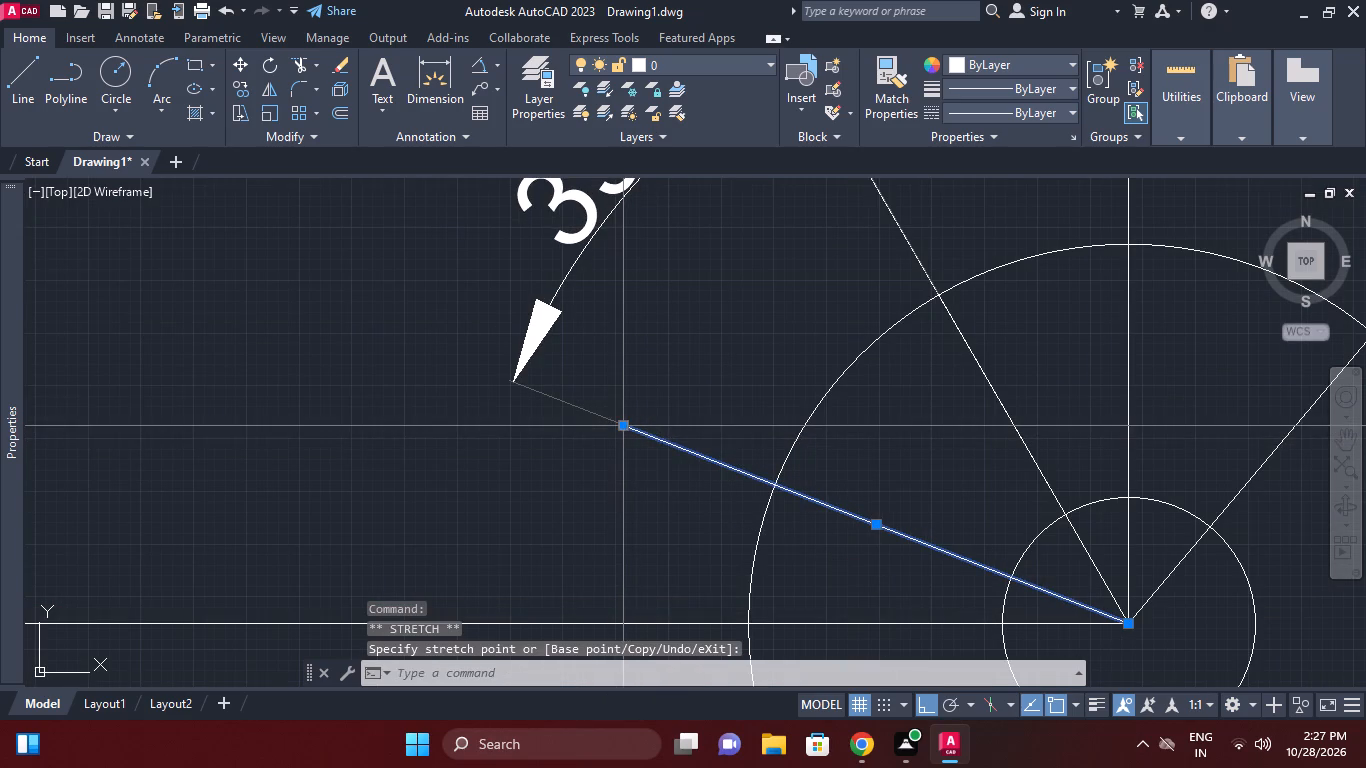
left_click(624, 429)
left_click(618, 441)
scroll(645, 413, "down", 1)
middle_click(698, 407)
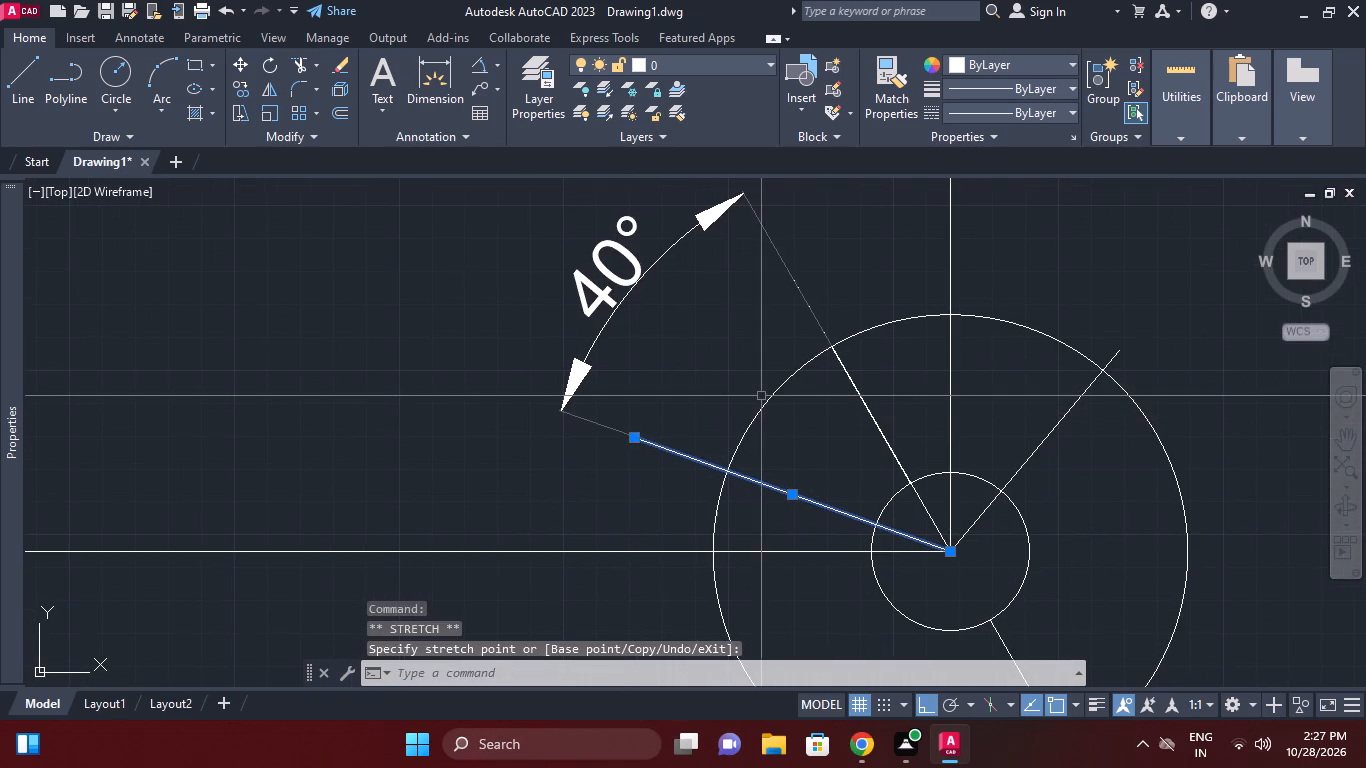
key("Escape")
key("Escape")
Trim the stretched slanted line outside the large right-hand circle, using that circle as the cutting edge.
middle_click(749, 426)
type("tr")
key("space")
left_click(749, 423)
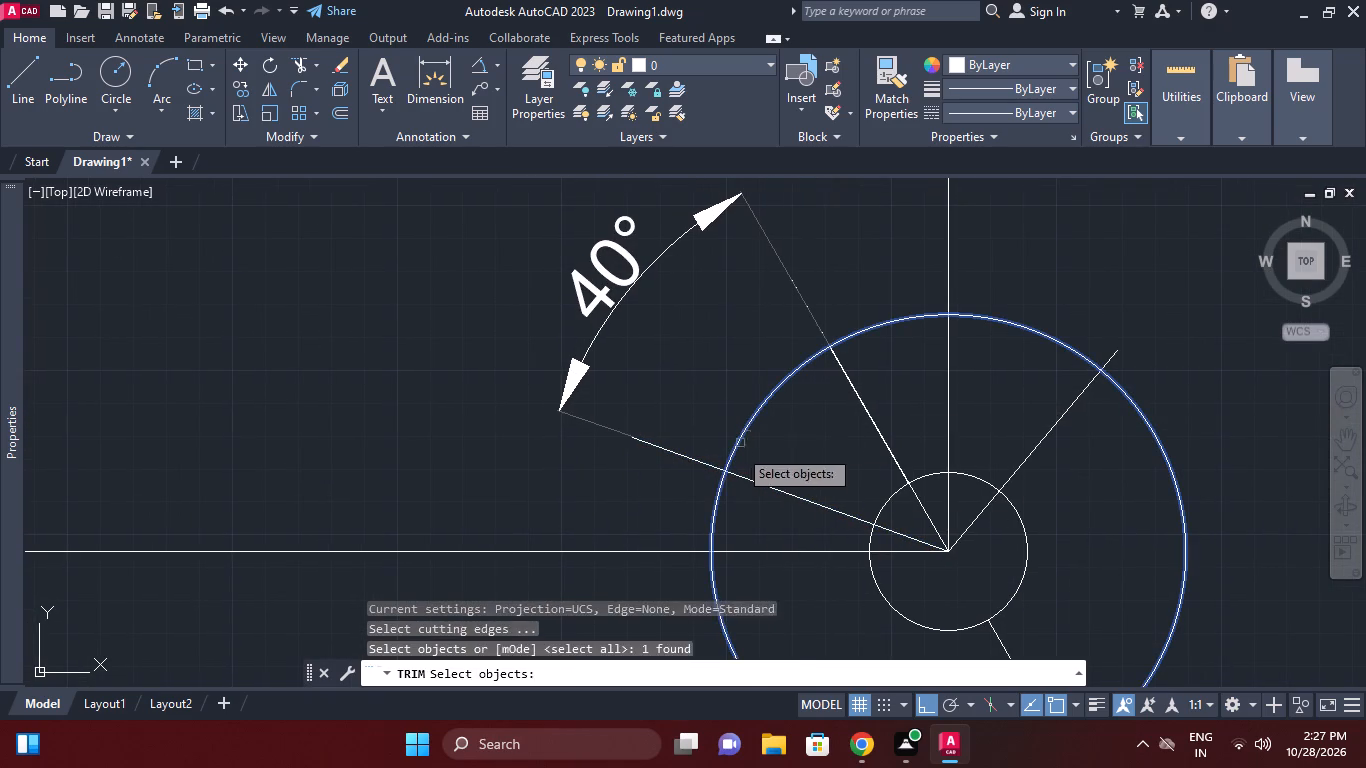
key("space")
left_click(693, 457)
key("Escape")
Move the 40° dimension's lower extension origin to the trimmed line's end on the large right-hand circle.
left_click(653, 442)
left_click(599, 411)
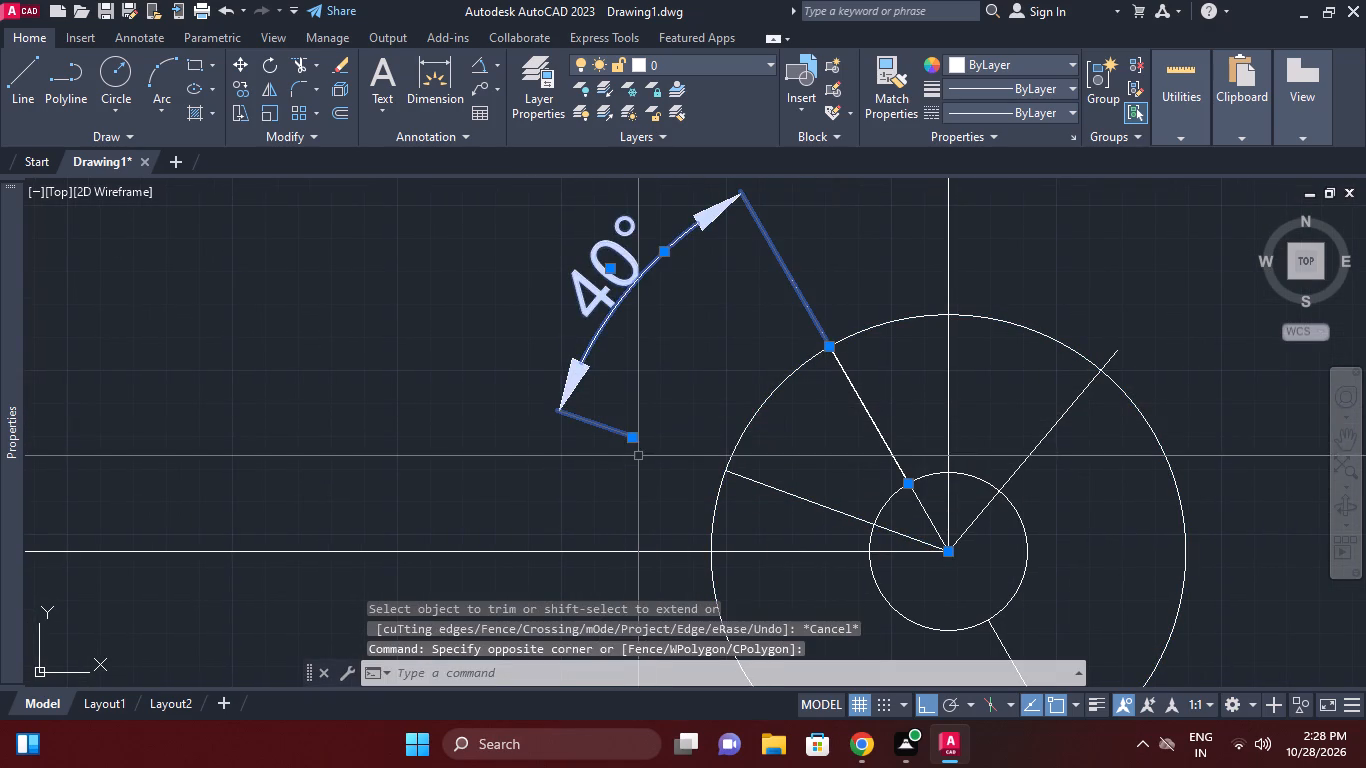
left_click(635, 439)
left_click(725, 475)
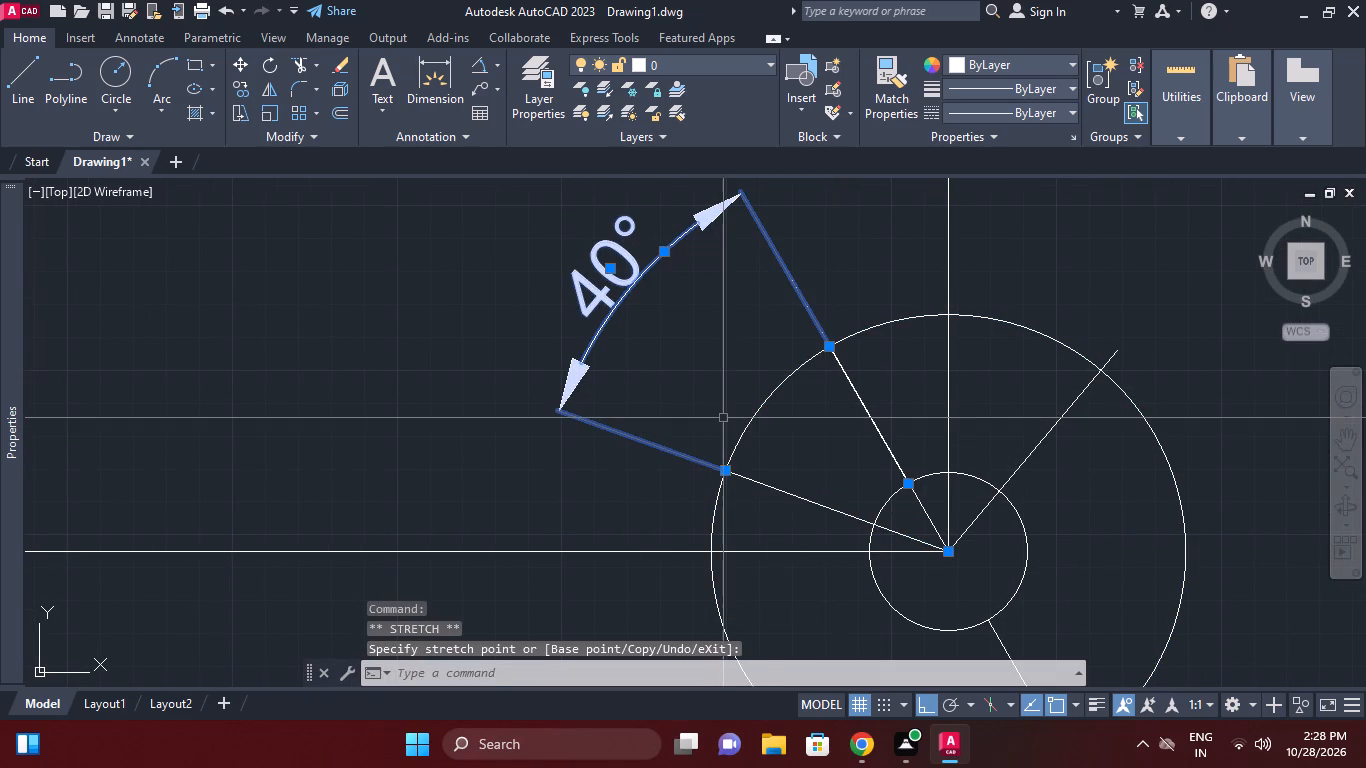
key("Escape")
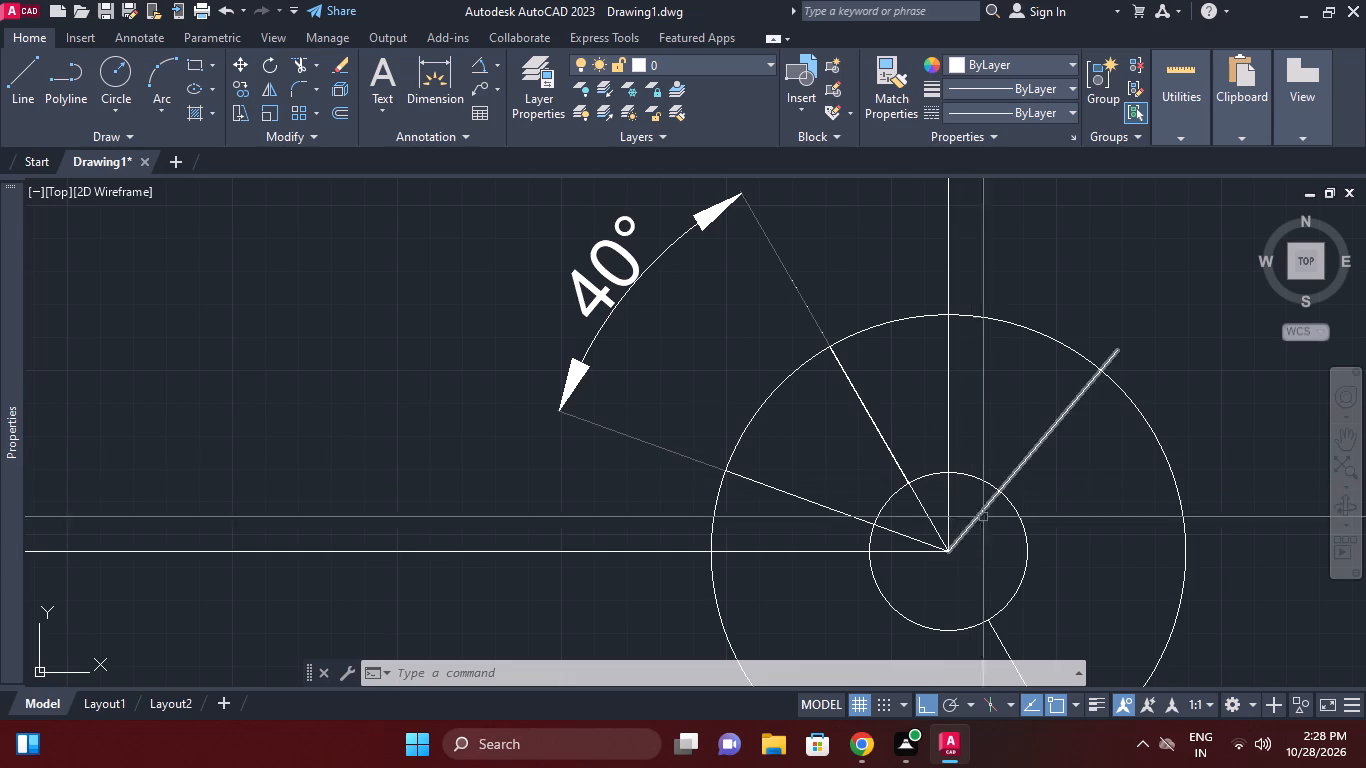
Draw a circle of radius 60 mm centred on the right-hand concentric circles.
scroll(968, 471, "down", 2)
middle_click_drag(961, 466, 928, 454)
key("x")
key("Escape")
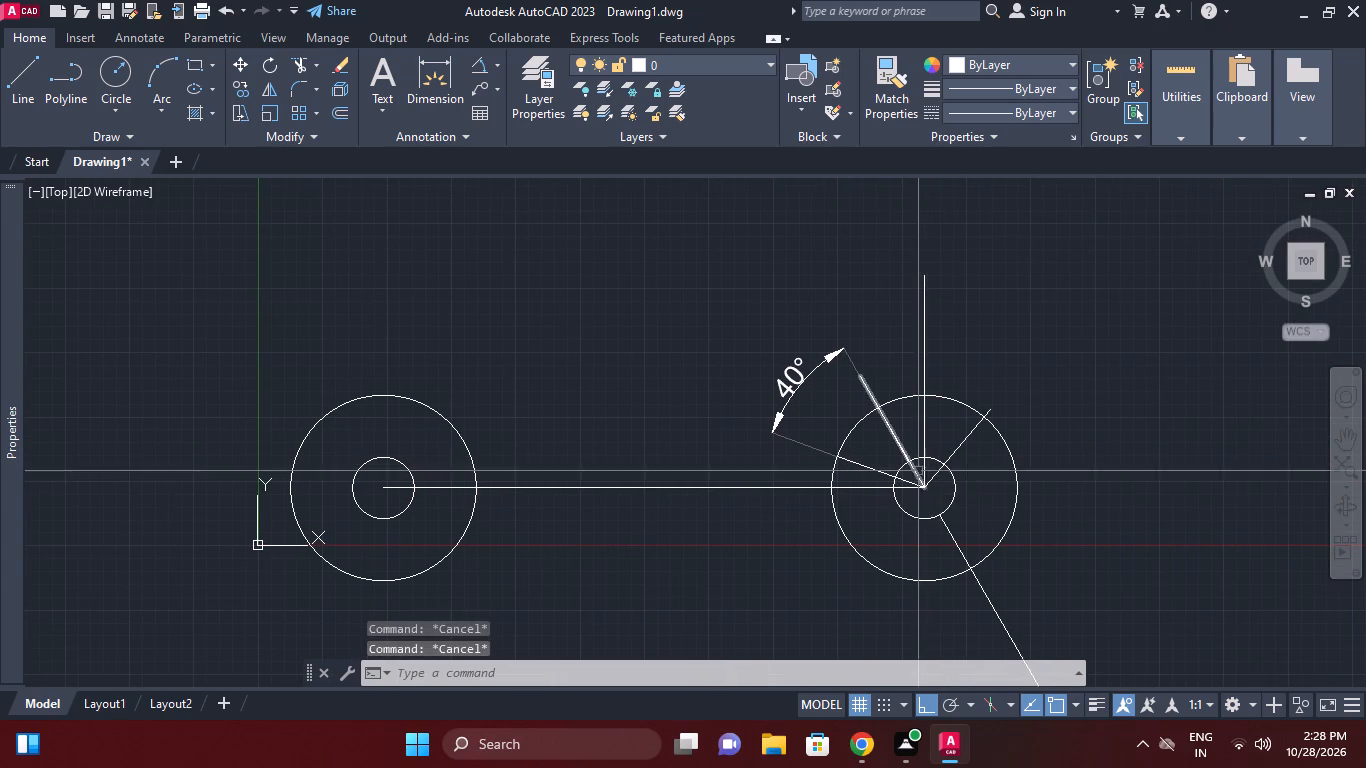
key("c")
key("space")
left_click(926, 487)
key("6")
key("0")
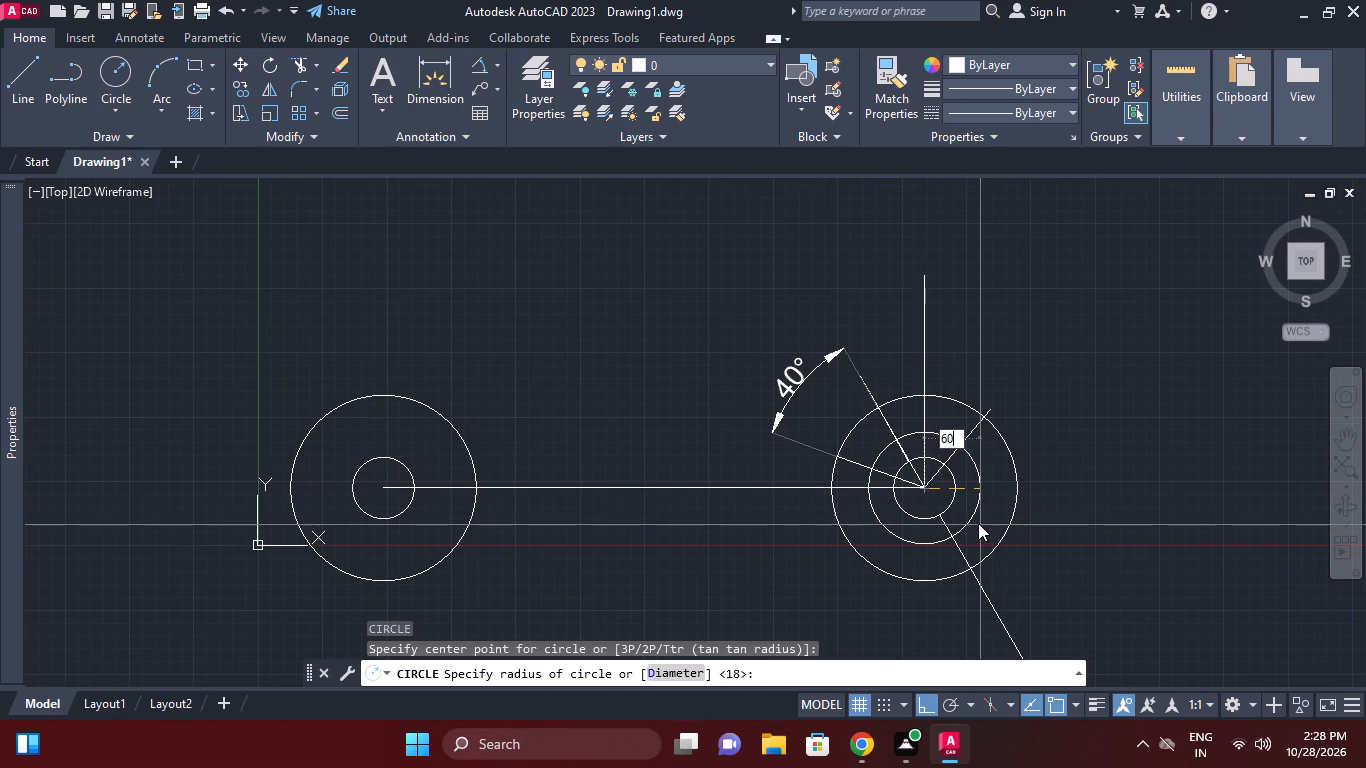
key("Return")
scroll(980, 452, "down", 1)
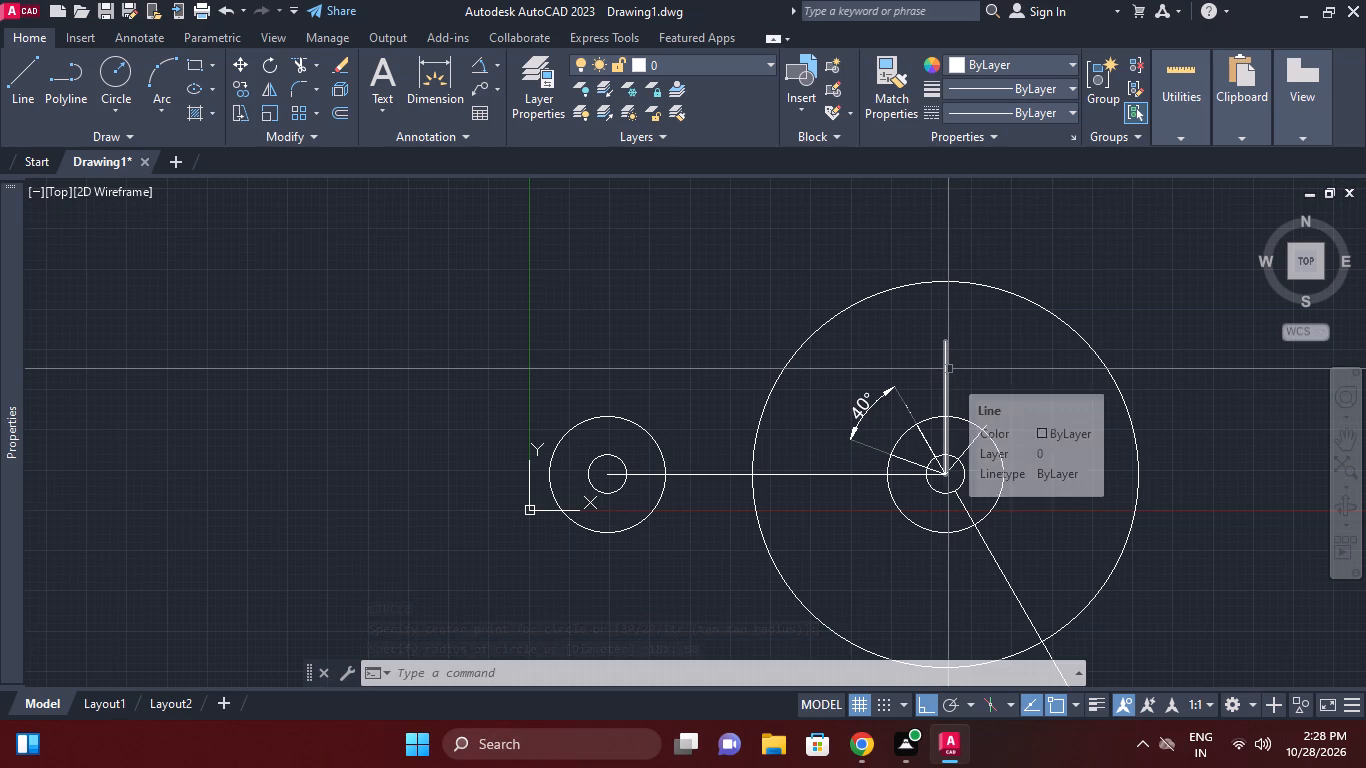
Trim the vertical line above the 18 mm radius right-hand circle, using that circle as the cutting edge.
left_click(948, 369)
key("Escape")
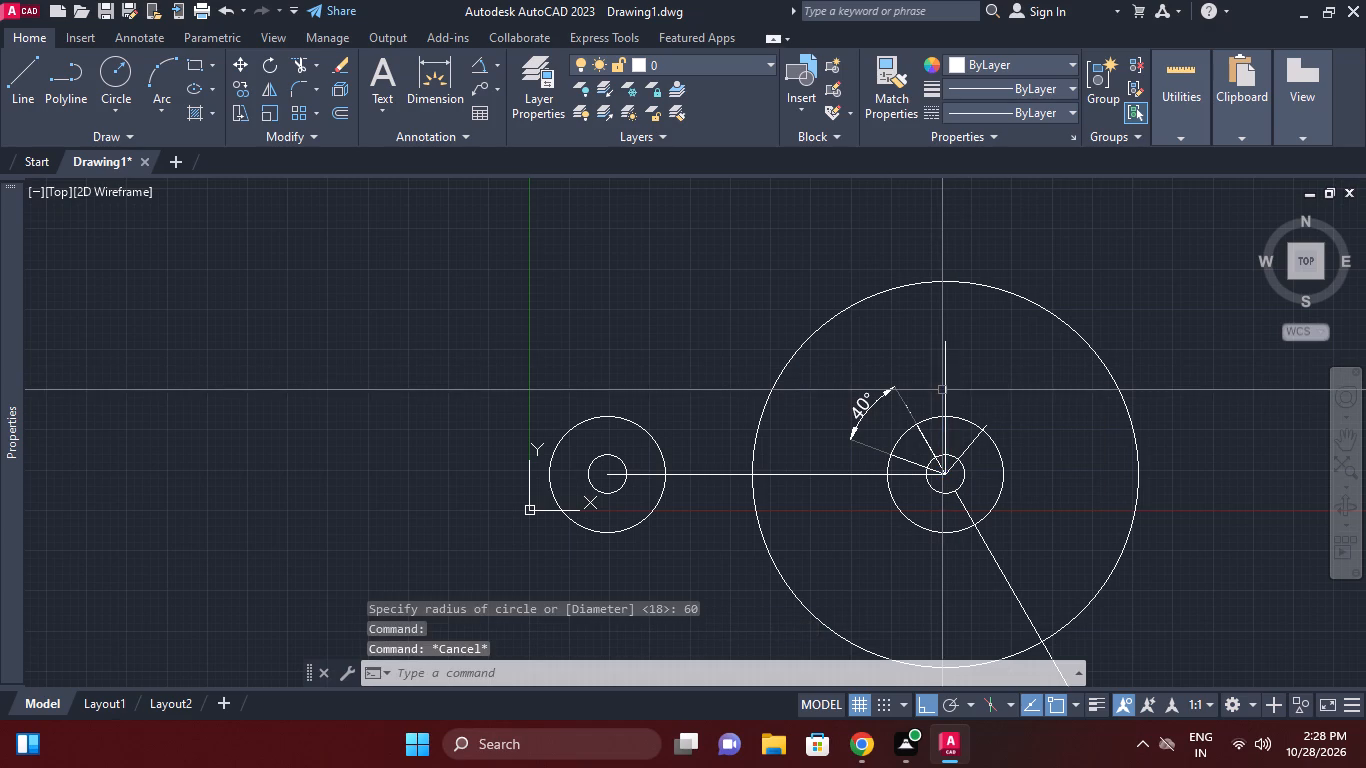
middle_click(942, 390)
key("t")
type("r")
key("space")
key("Escape")
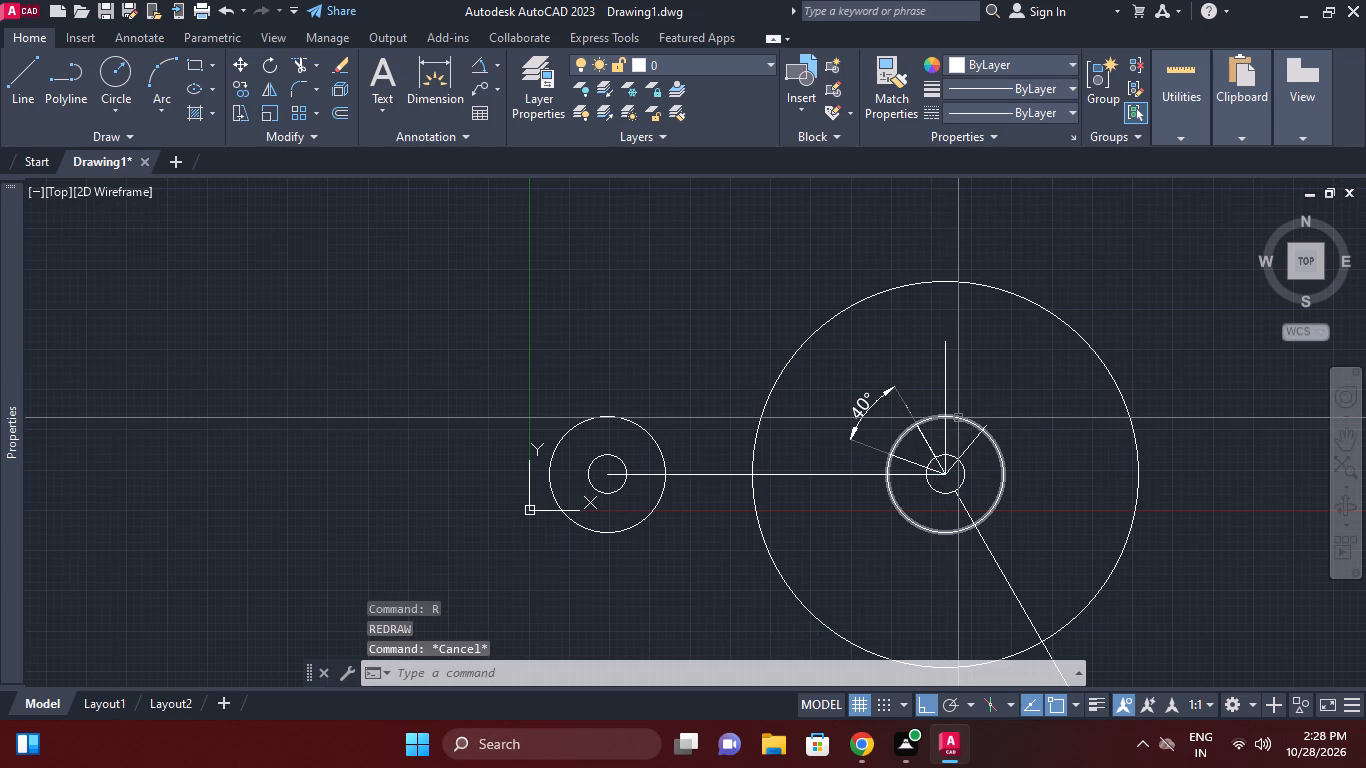
type("tr")
key("space")
left_click(958, 417)
right_click(958, 410)
left_click(949, 377)
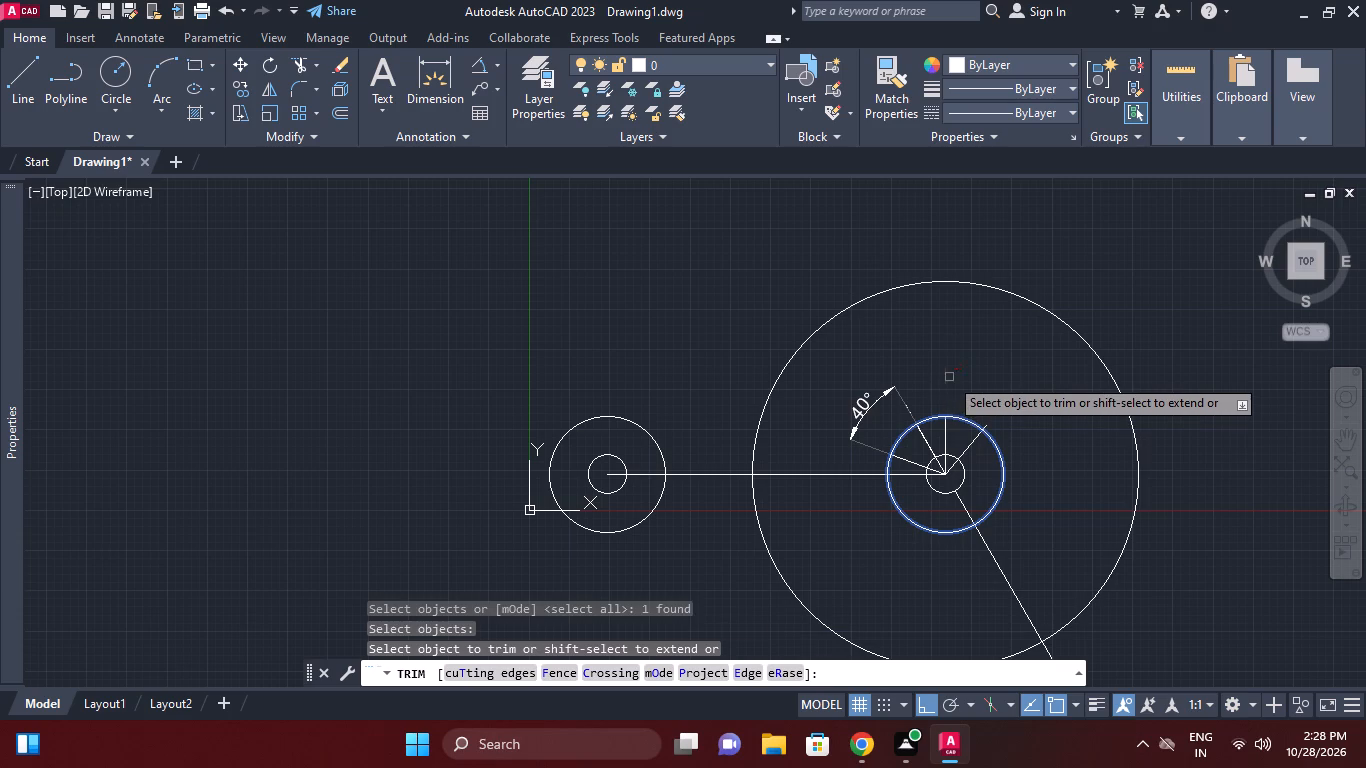
right_click(955, 368)
left_click(1008, 403)
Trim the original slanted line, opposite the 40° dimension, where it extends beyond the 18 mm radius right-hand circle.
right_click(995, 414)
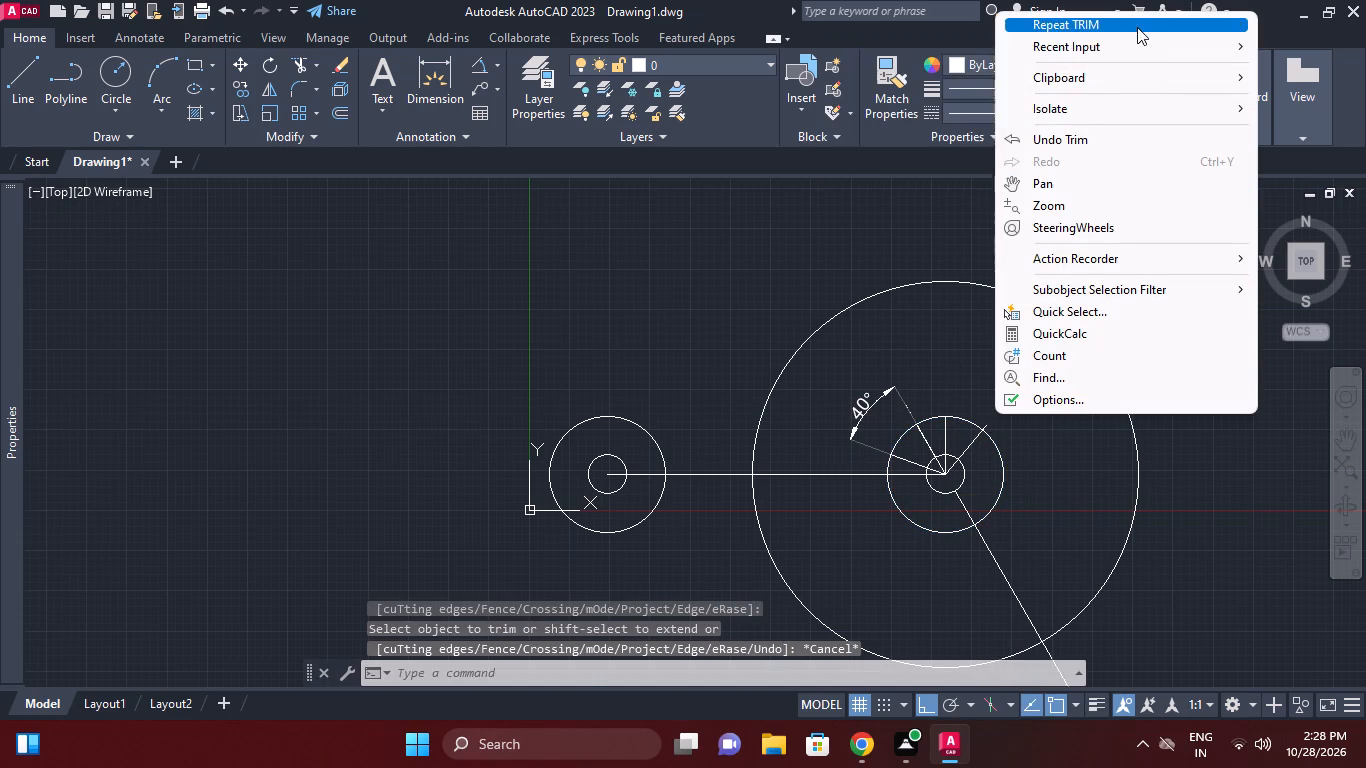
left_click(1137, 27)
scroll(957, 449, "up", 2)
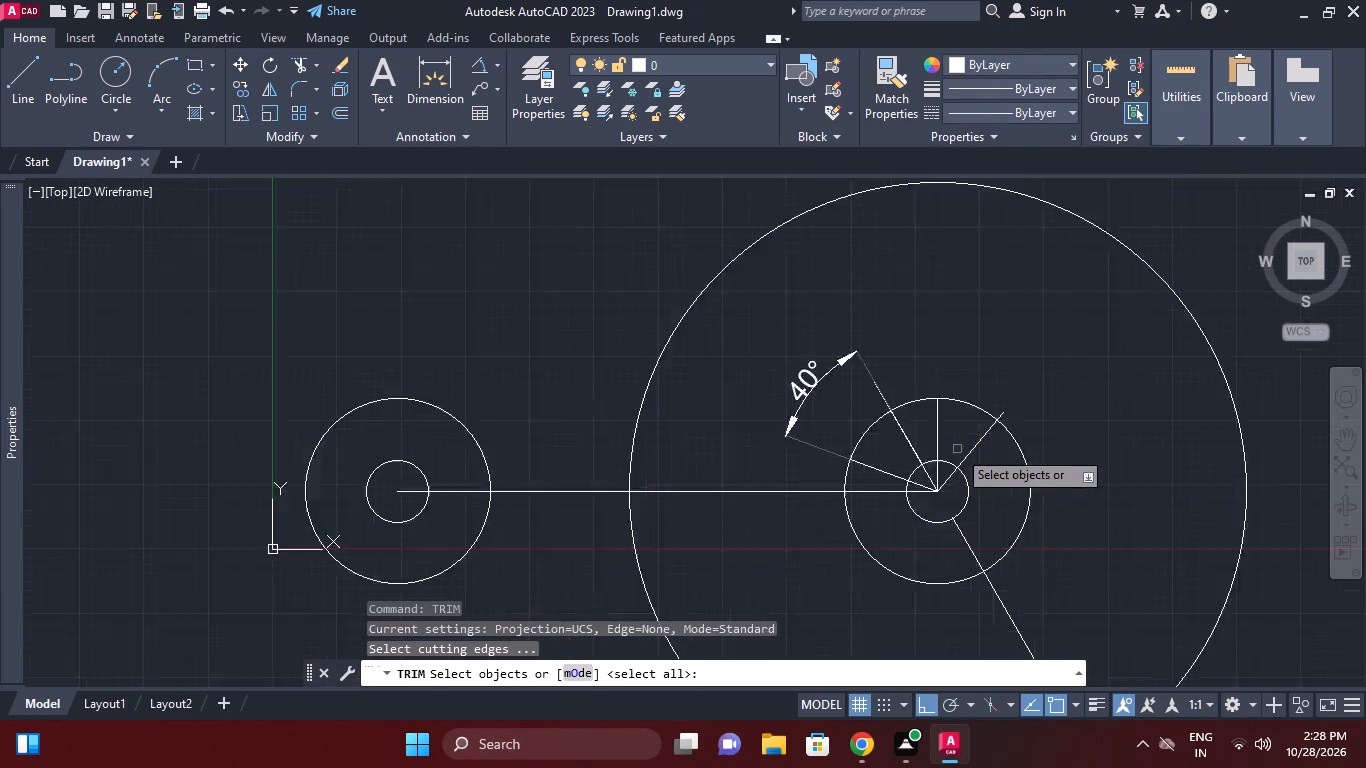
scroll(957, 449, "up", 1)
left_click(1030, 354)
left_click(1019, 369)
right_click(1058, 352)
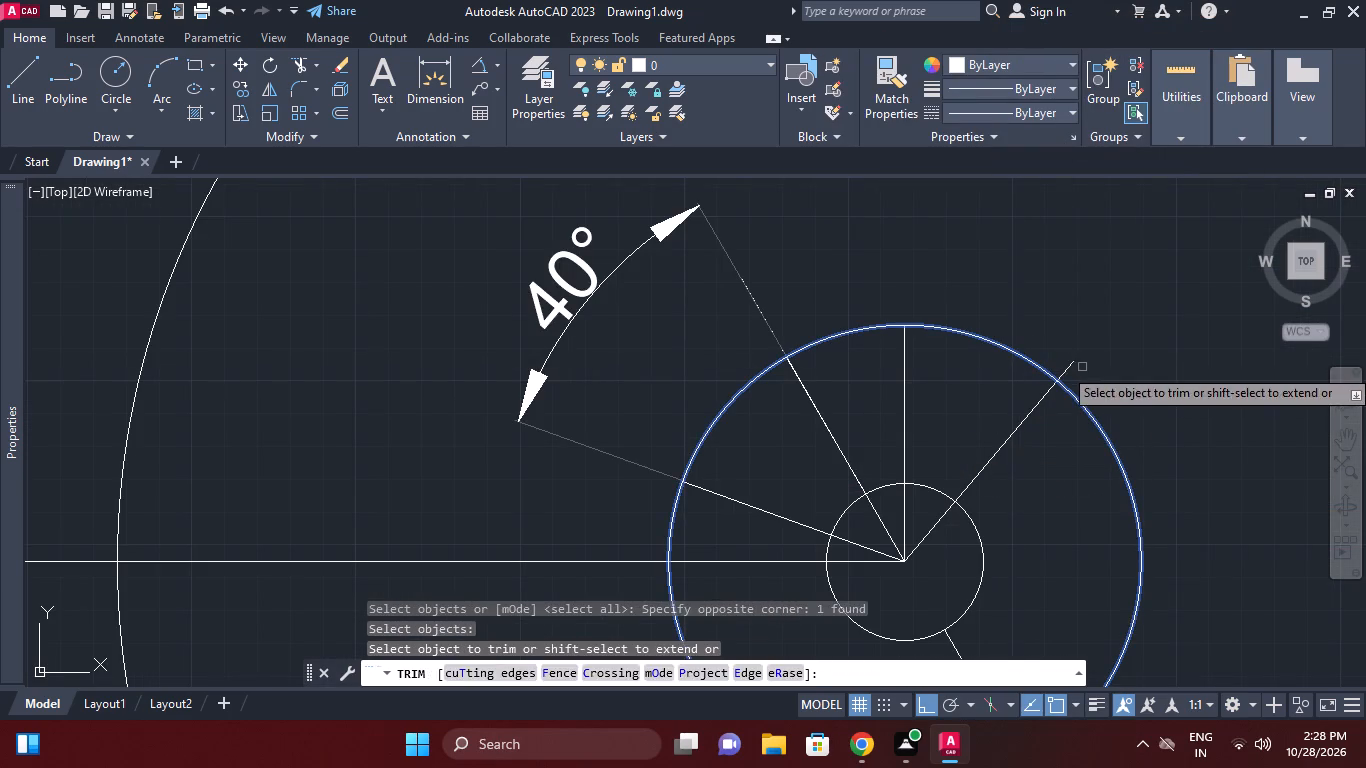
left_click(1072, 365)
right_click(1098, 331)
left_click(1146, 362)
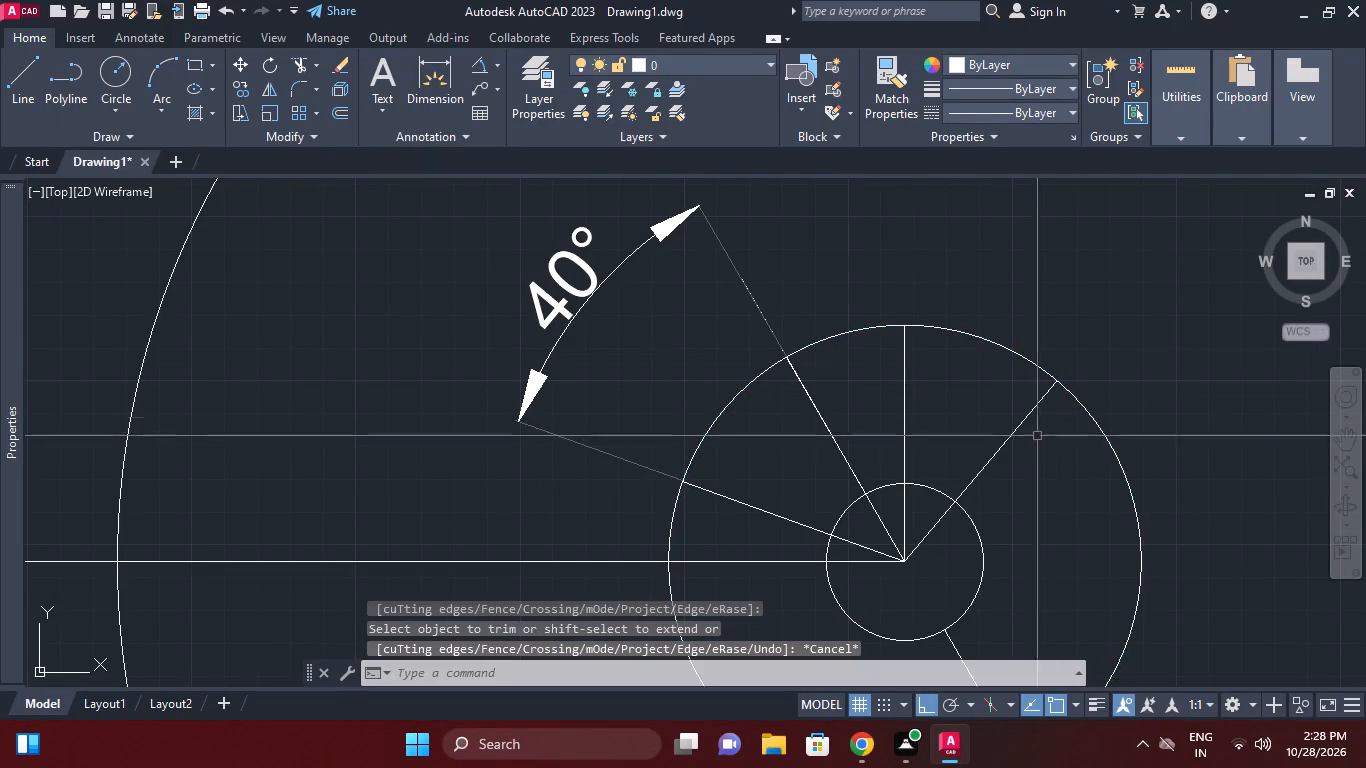
Erase the original slanted line on the side of the vertical line opposite the 40° dimension.
left_click(1021, 429)
right_click(1054, 364)
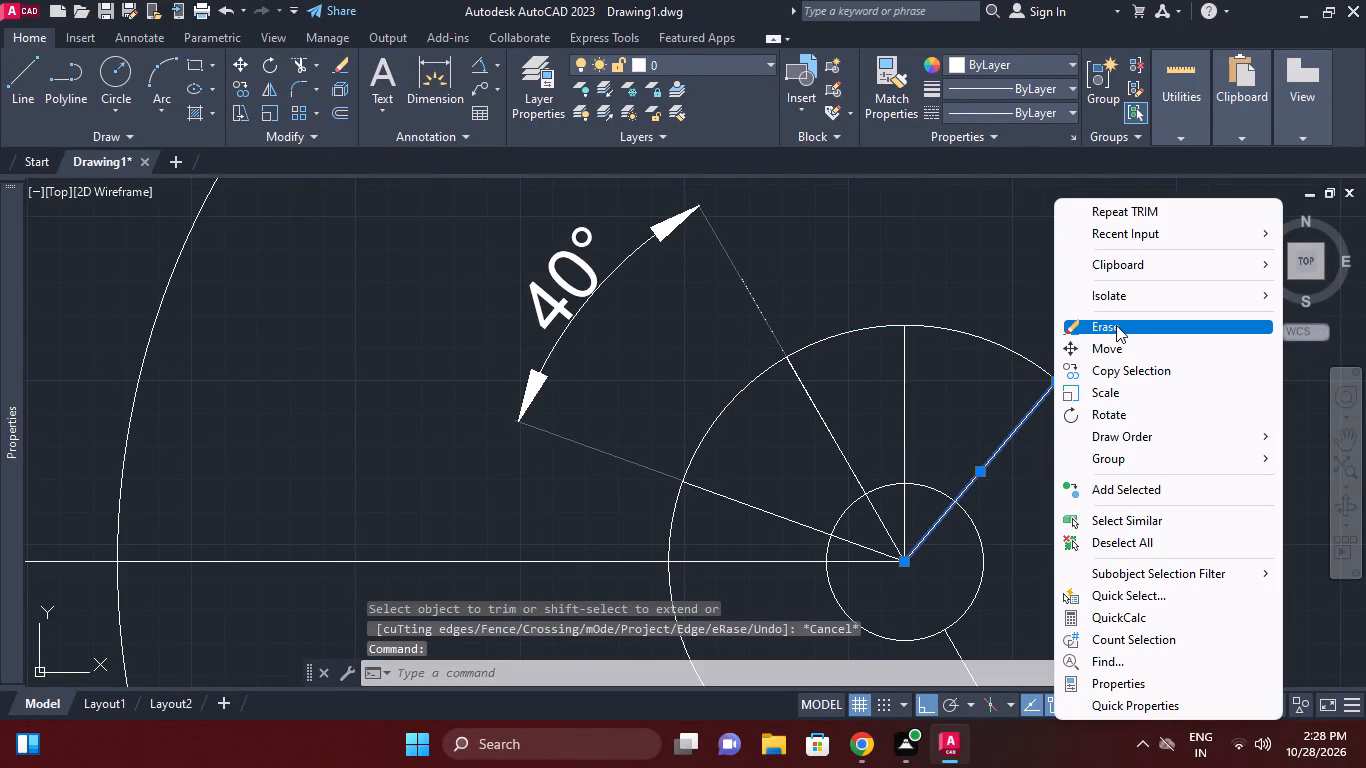
left_click(1116, 325)
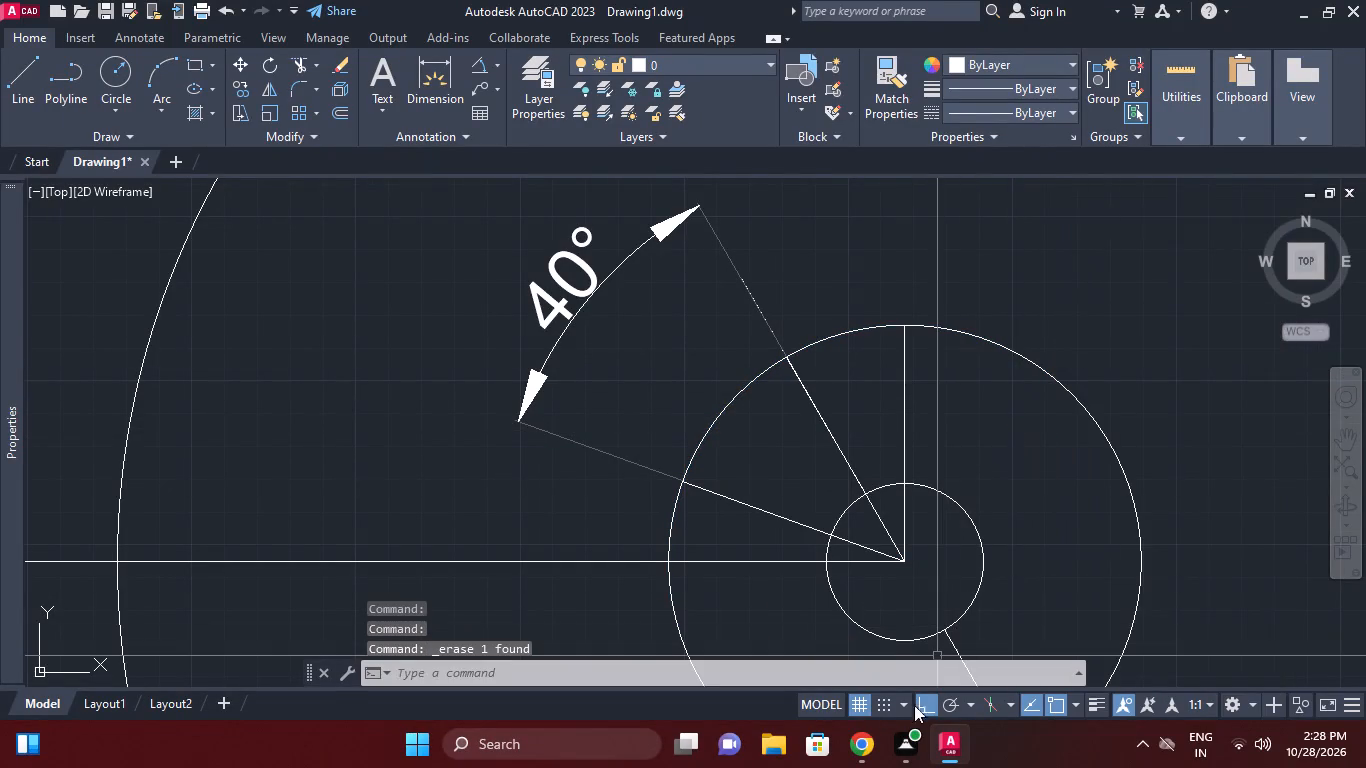
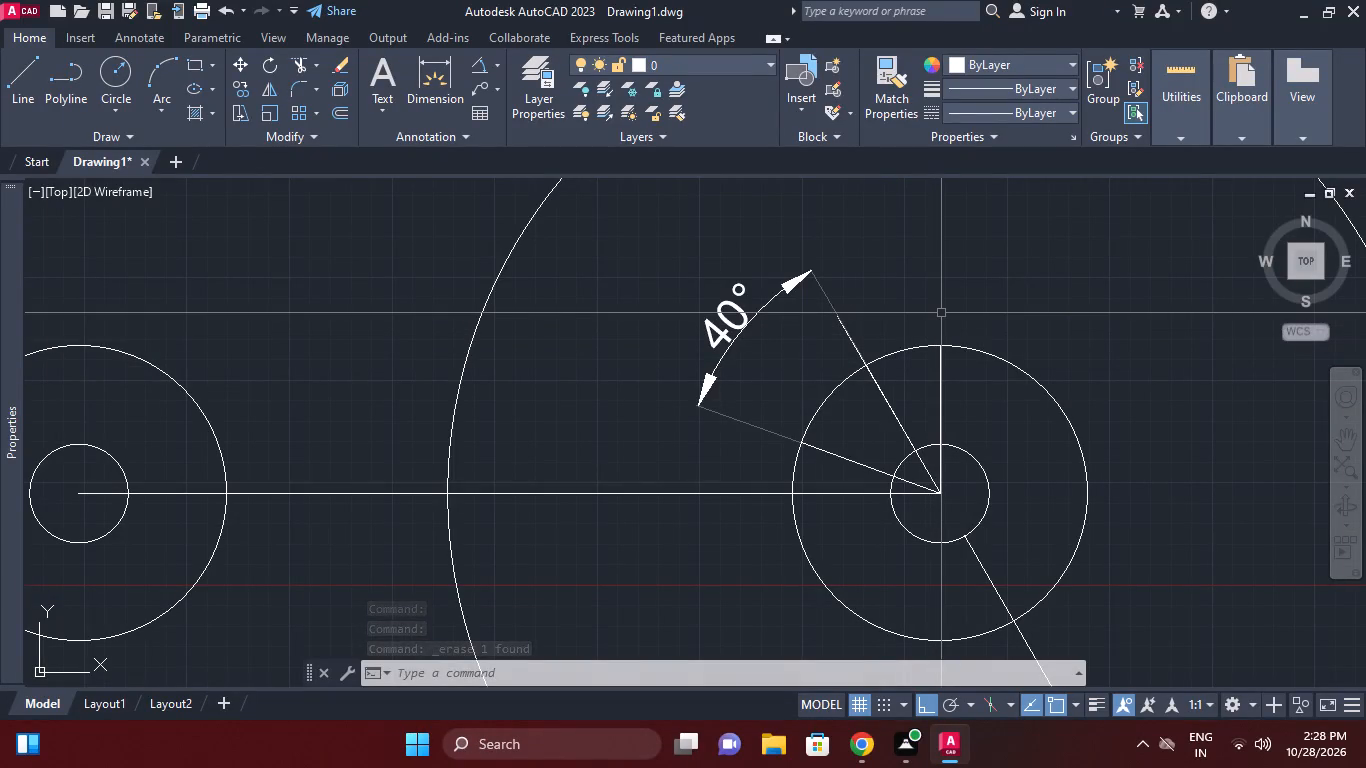
Erase the 40° angular dimension beside the right-hand concentric circles.
scroll(885, 337, "down", 1)
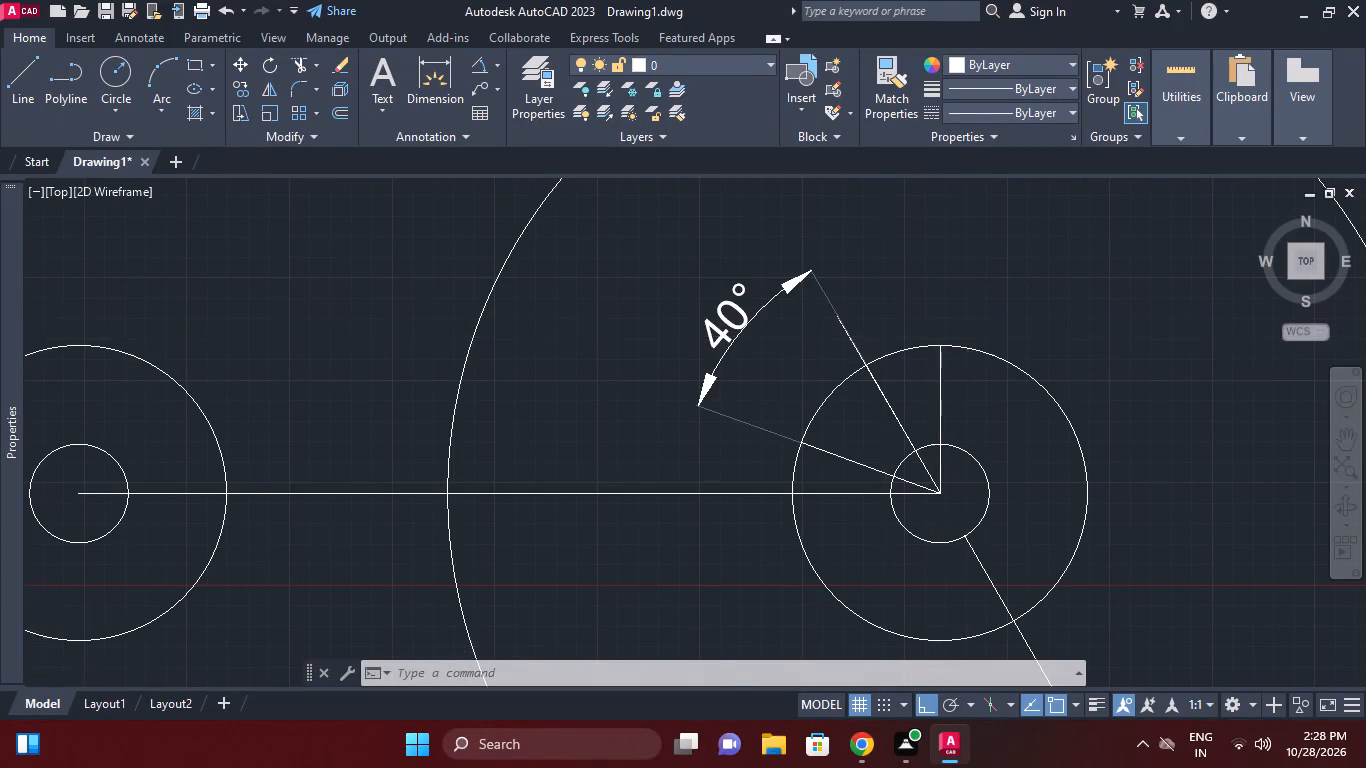
middle_click(895, 368)
left_click(821, 327)
left_click(812, 318)
right_click(812, 317)
left_click(812, 317)
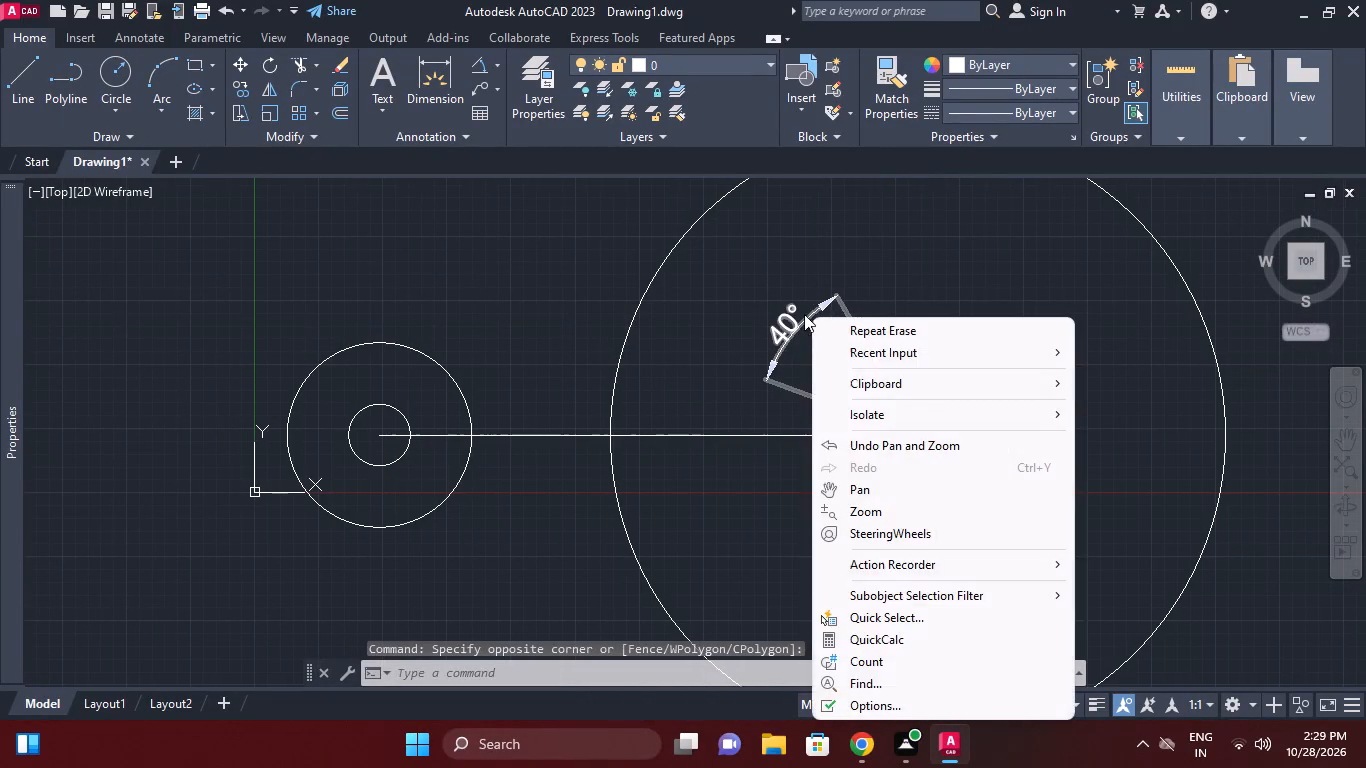
left_click(804, 314)
right_click(817, 324)
left_click(872, 332)
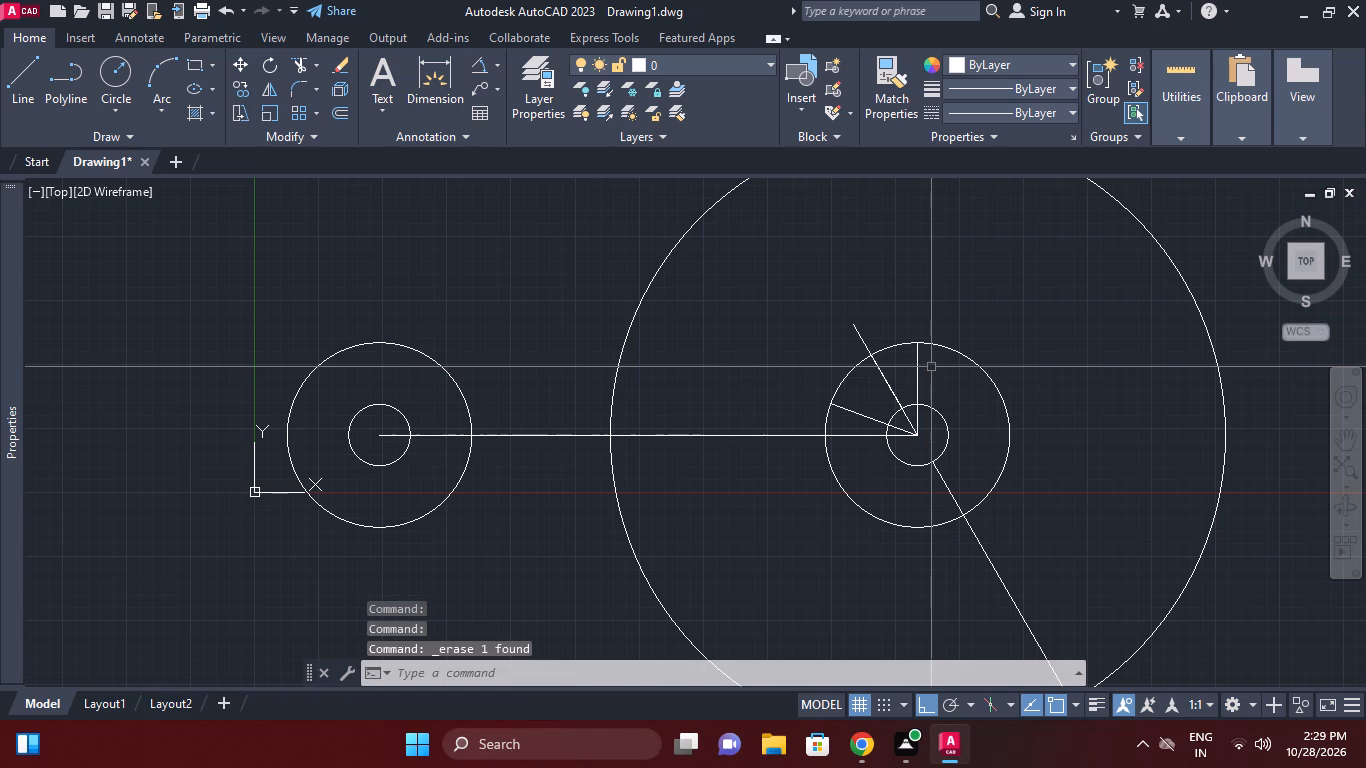
Extend the two angled lines from the right-hand circles' centre out to the 60 mm radius circle.
type("ex")
key("space")
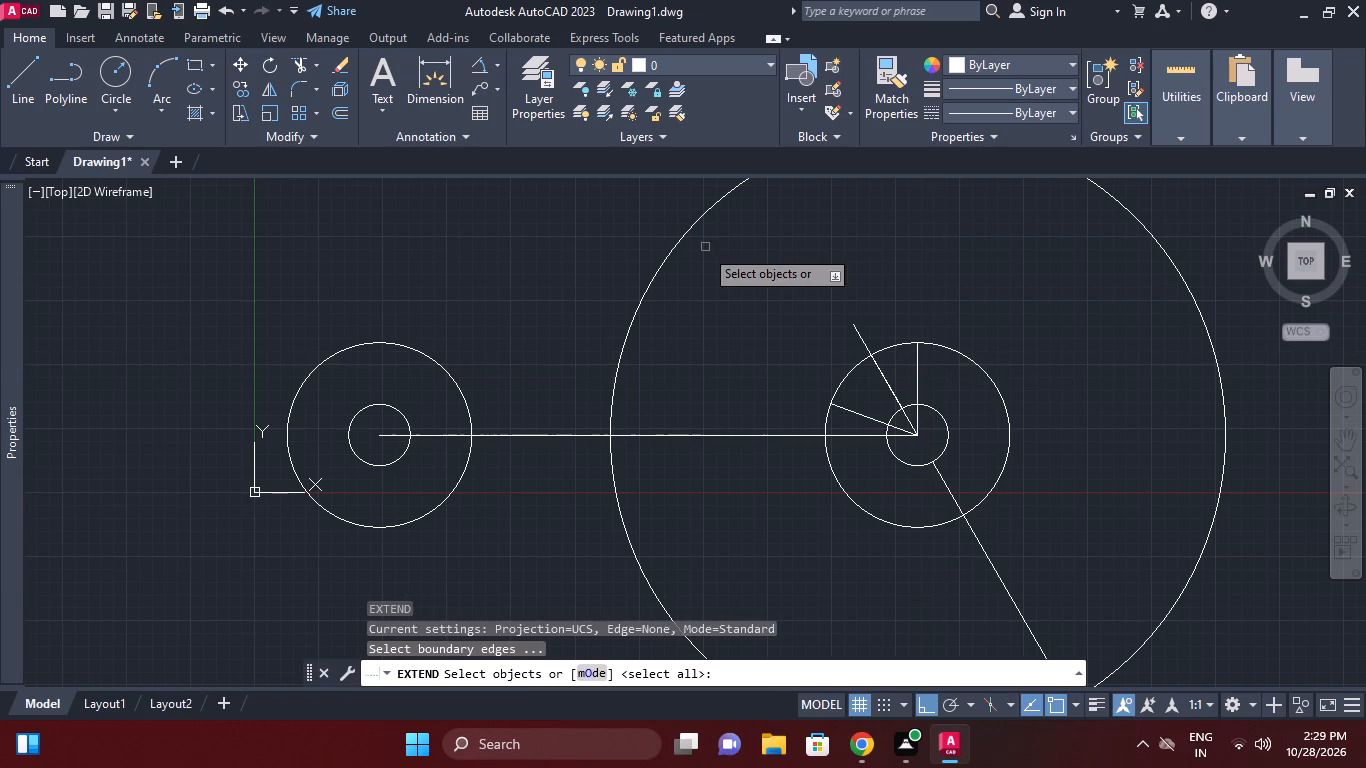
left_click(699, 252)
left_click(630, 230)
right_click(688, 296)
left_click(850, 408)
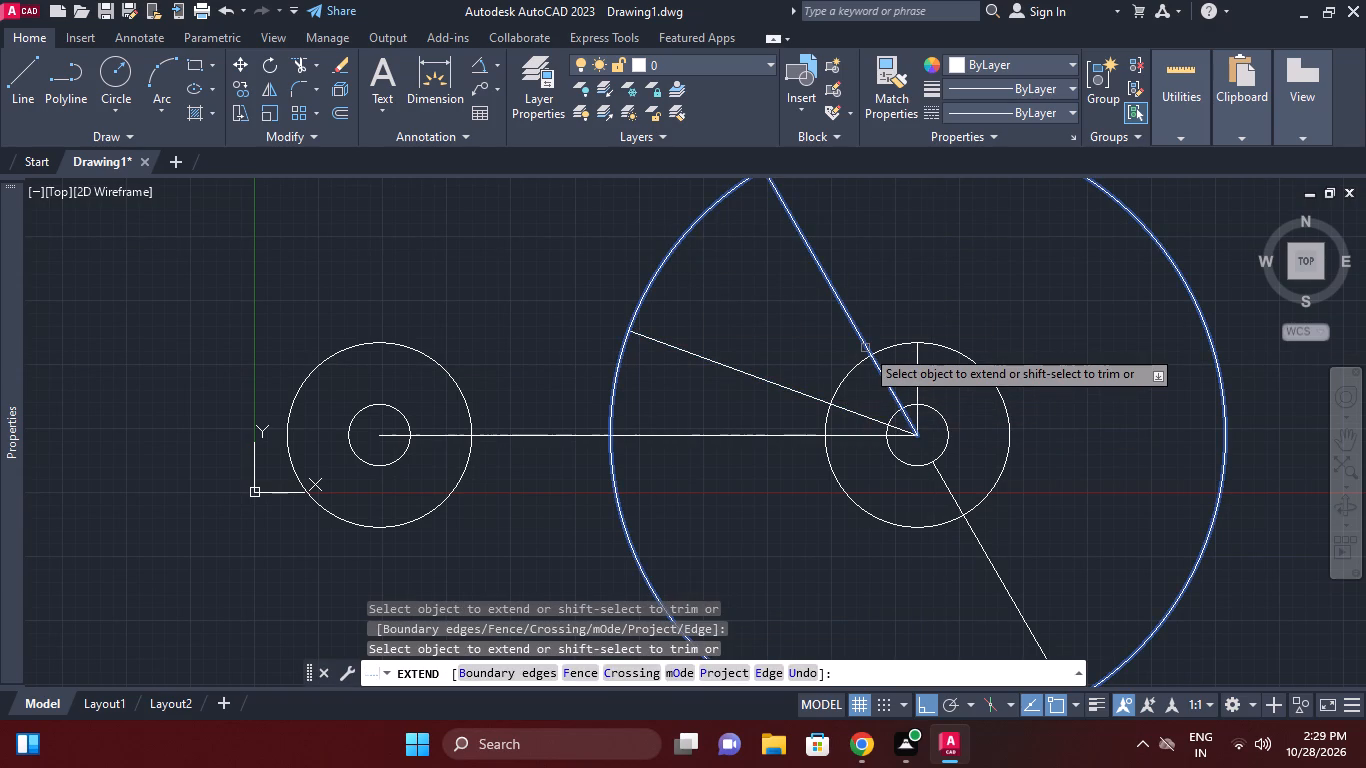
left_click(865, 348)
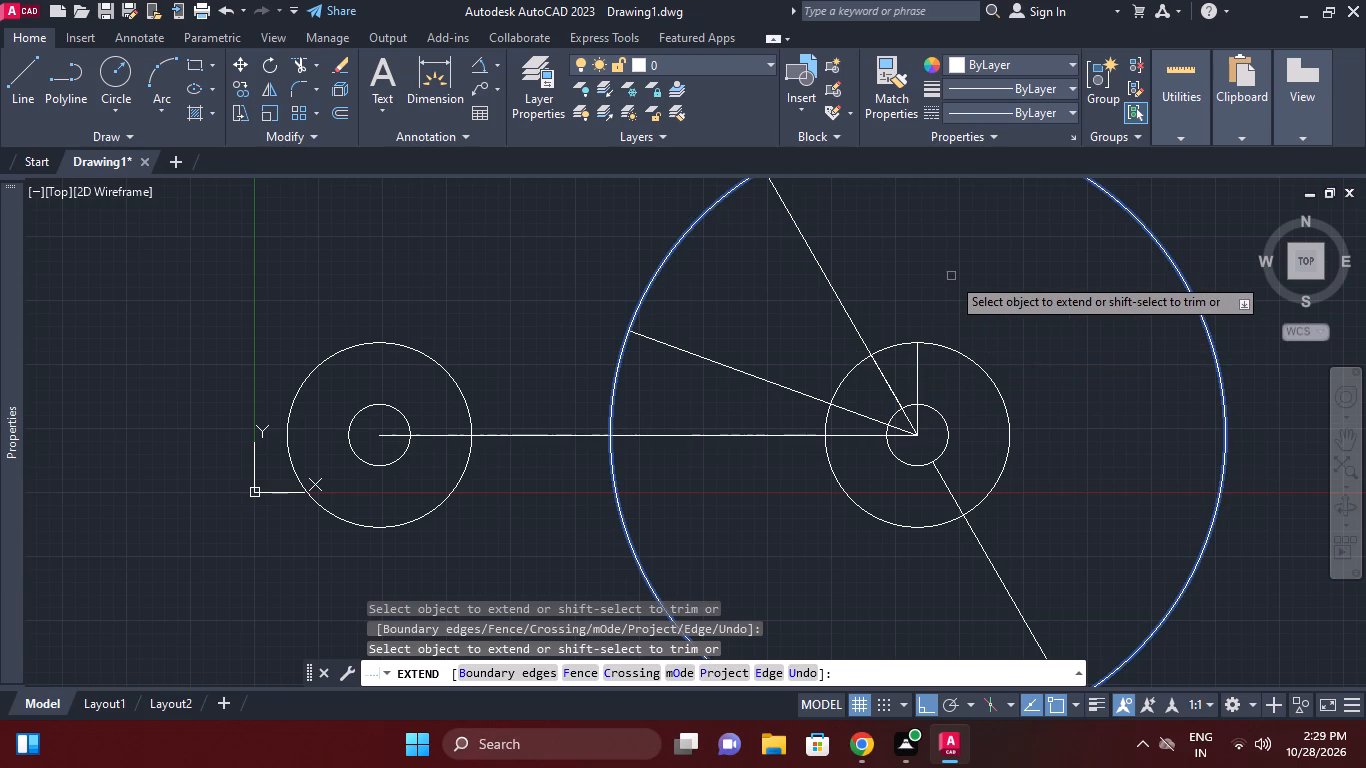
right_click(951, 276)
left_click(985, 308)
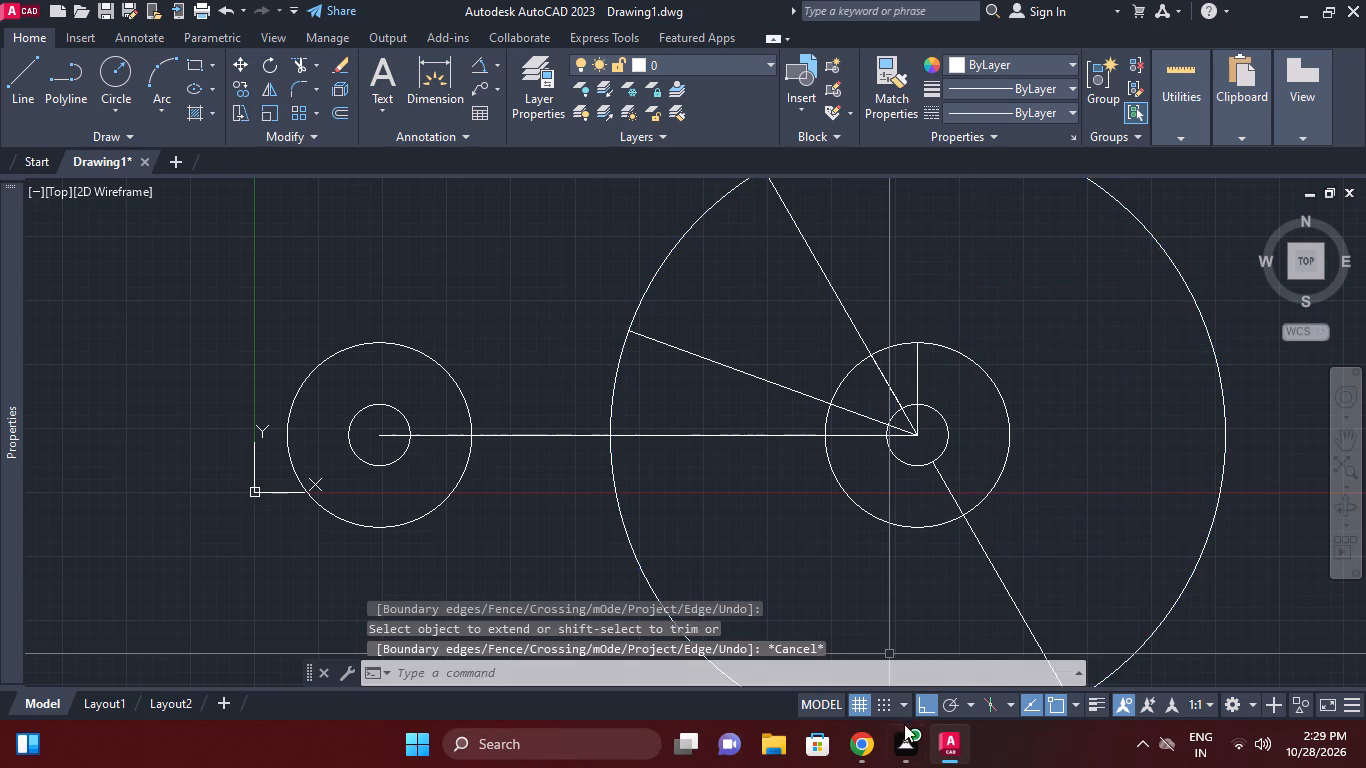
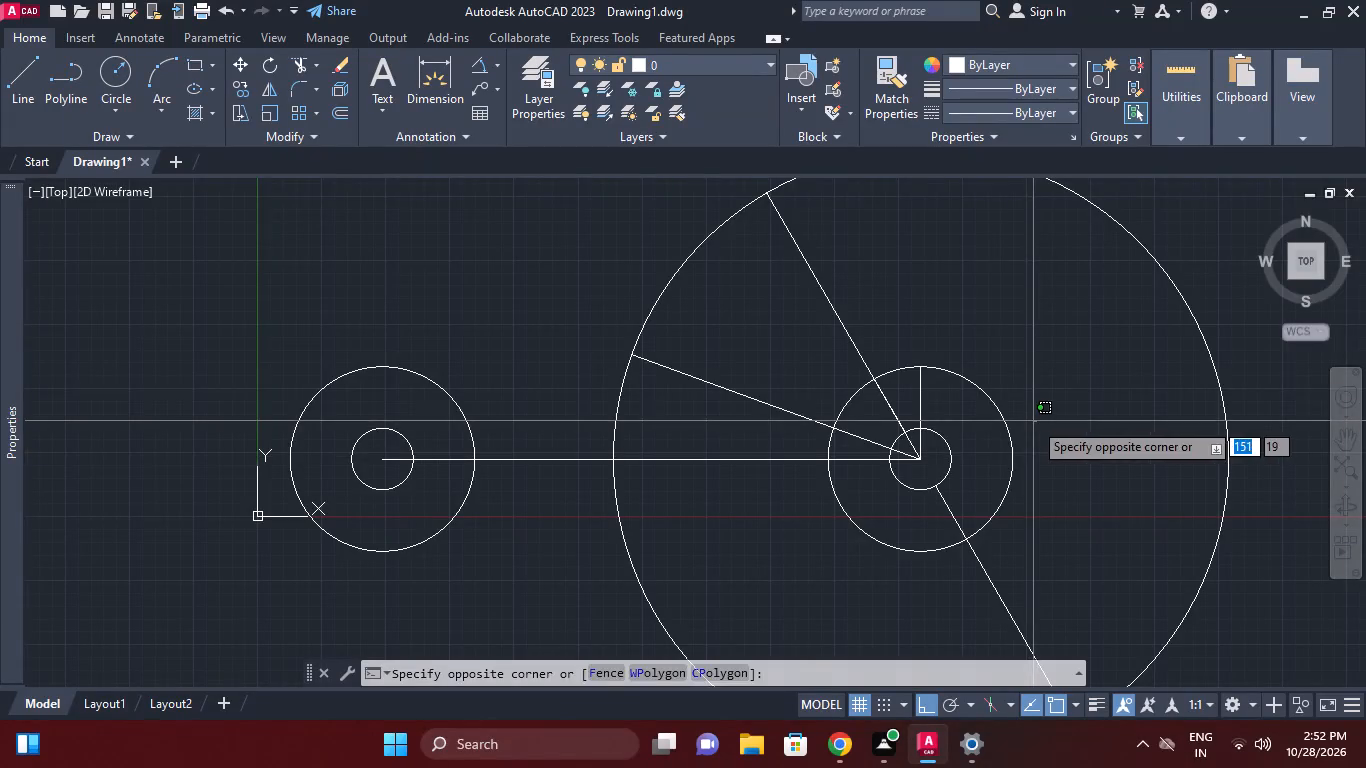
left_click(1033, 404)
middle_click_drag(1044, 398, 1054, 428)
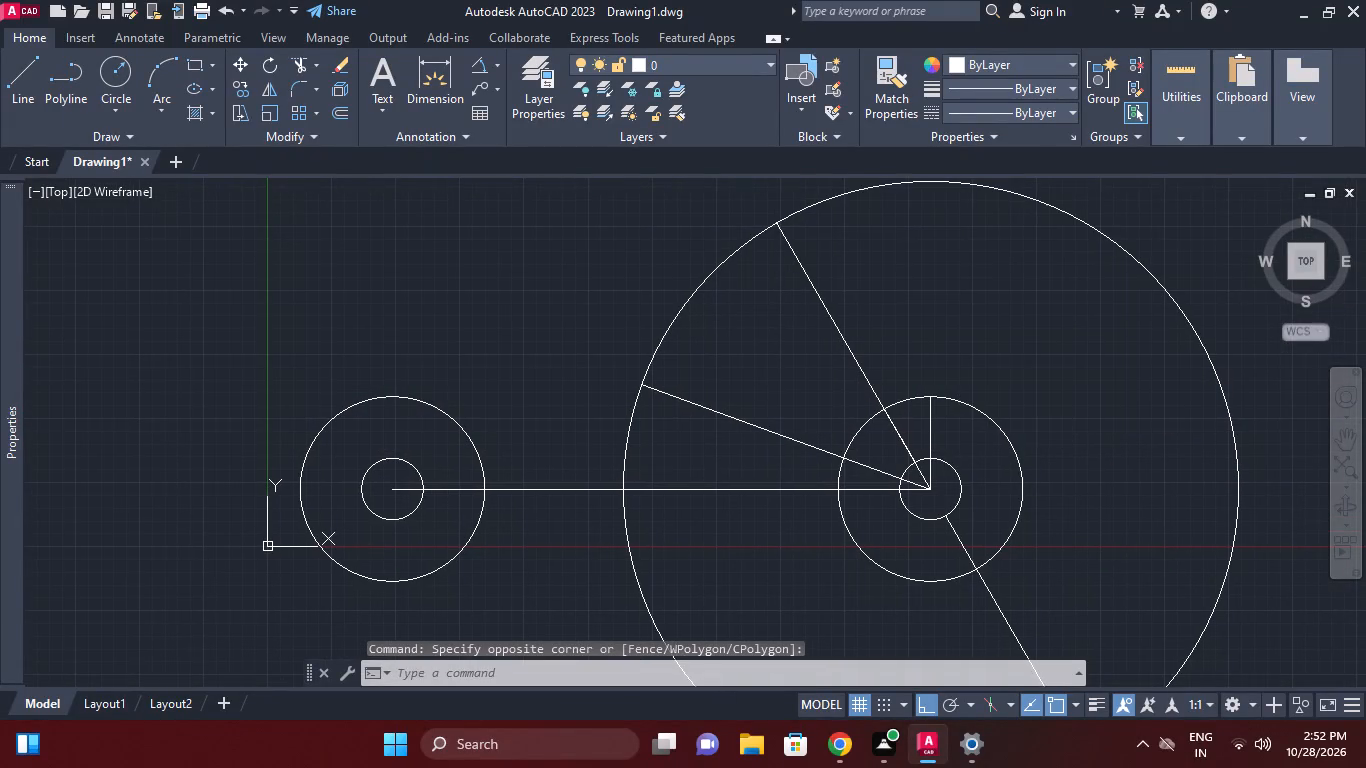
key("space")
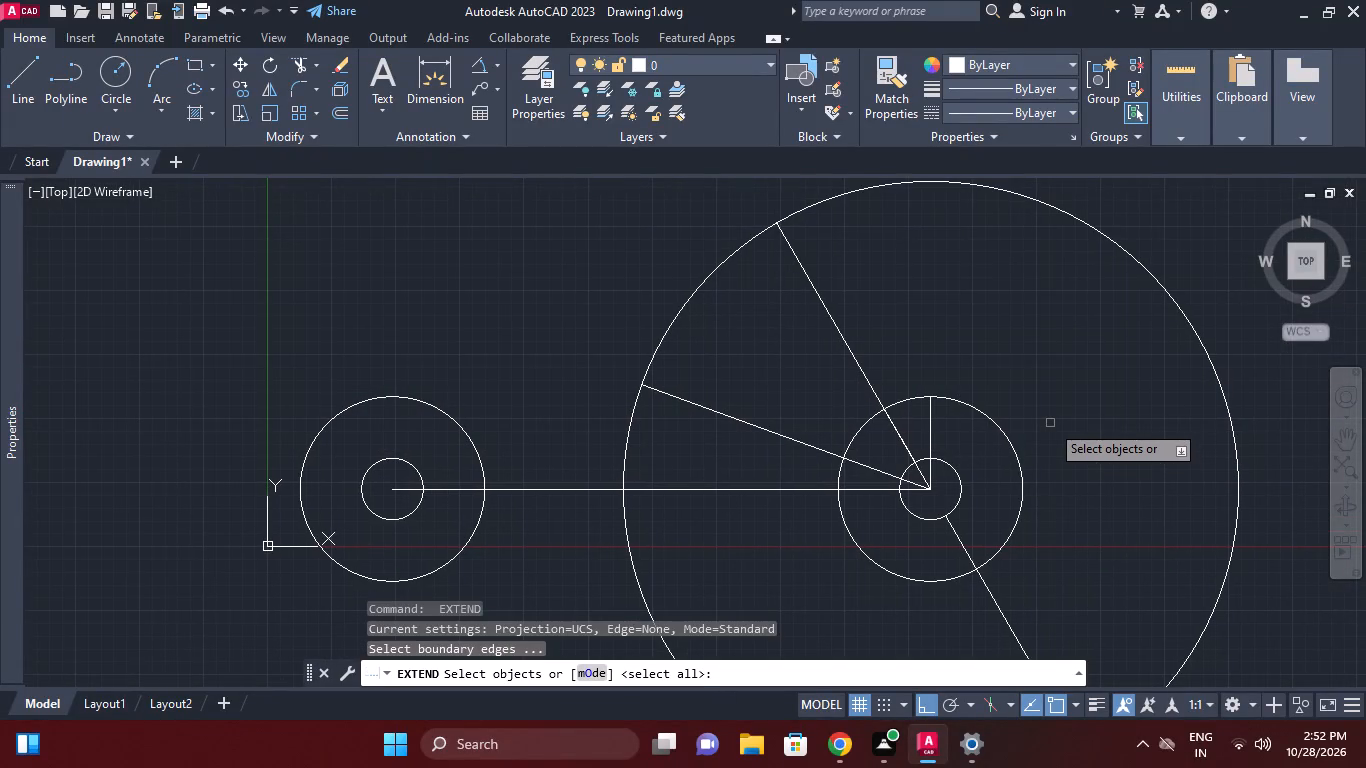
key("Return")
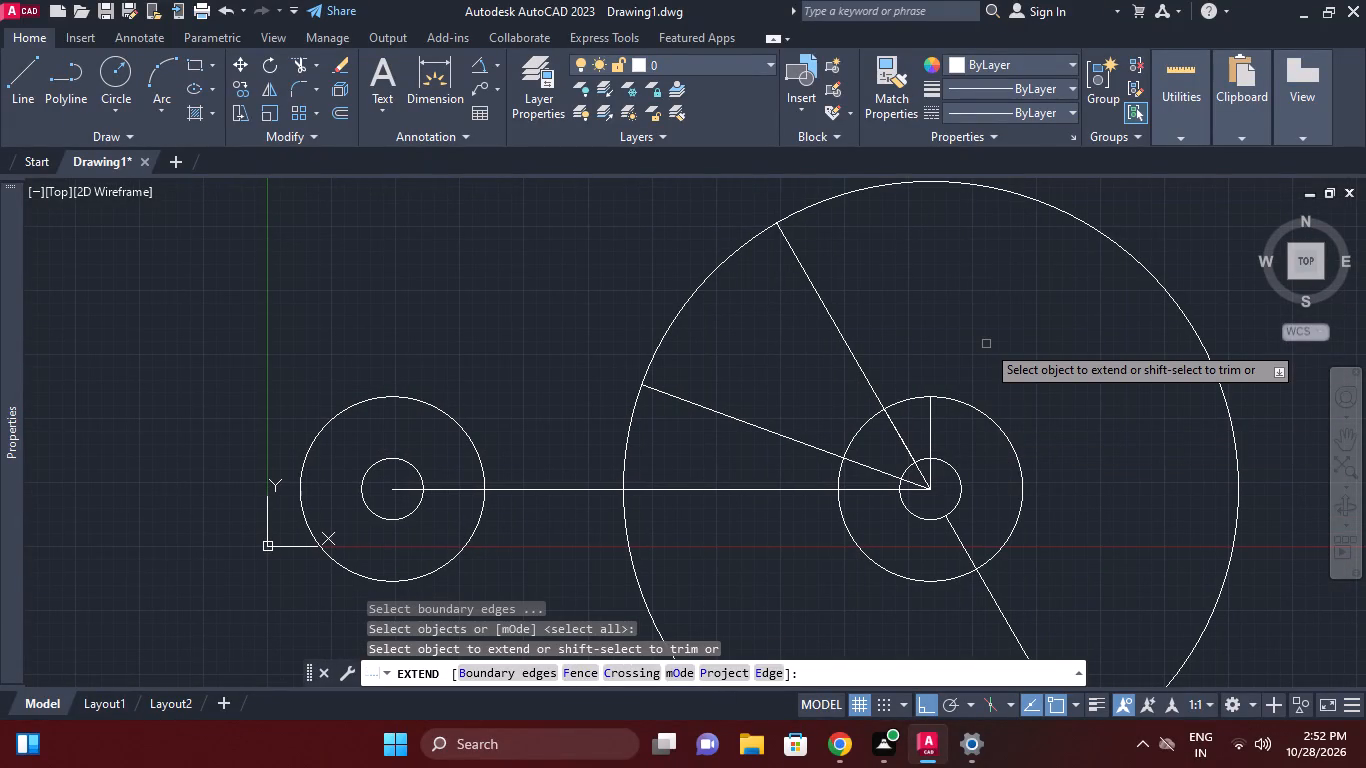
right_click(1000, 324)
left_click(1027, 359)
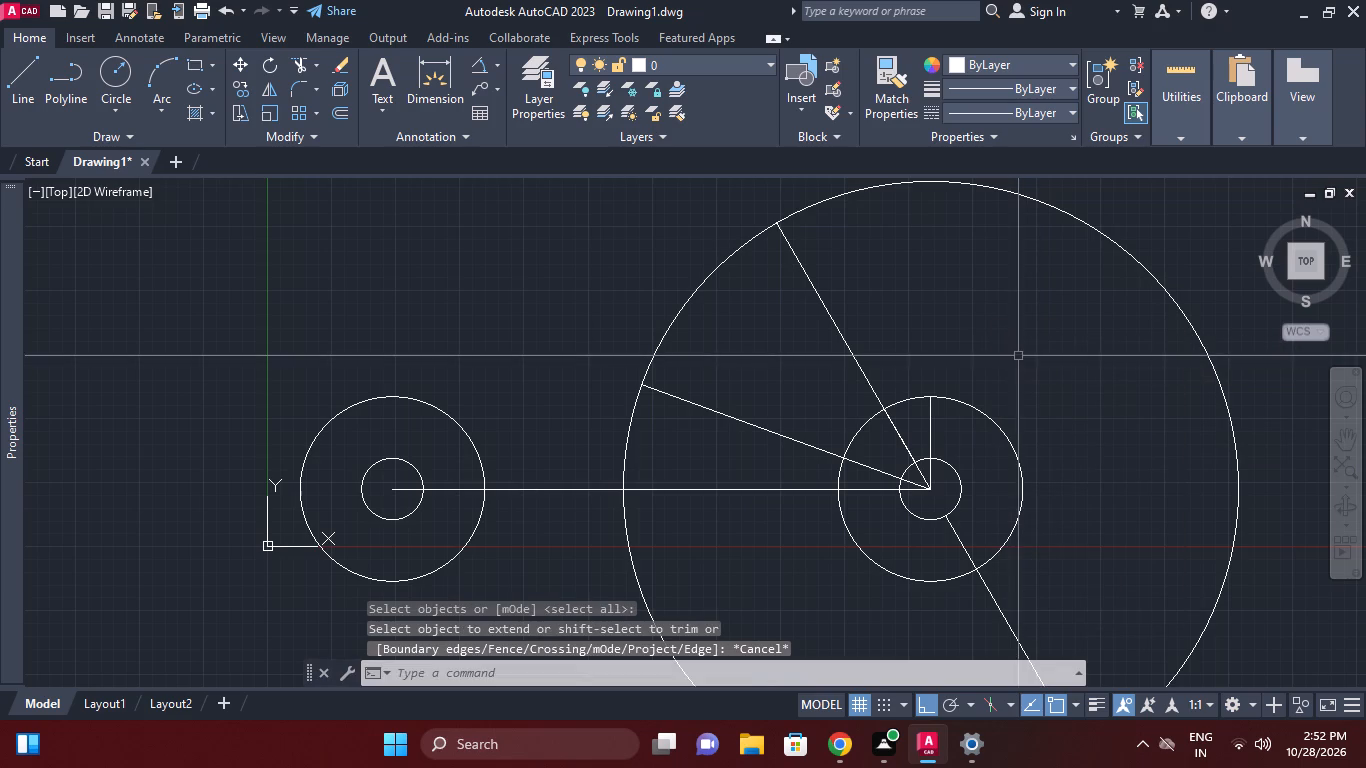
Draw concentric circles of 6 mm and 15 mm radius at the outer end of the upper angled line.
type("c")
key("space")
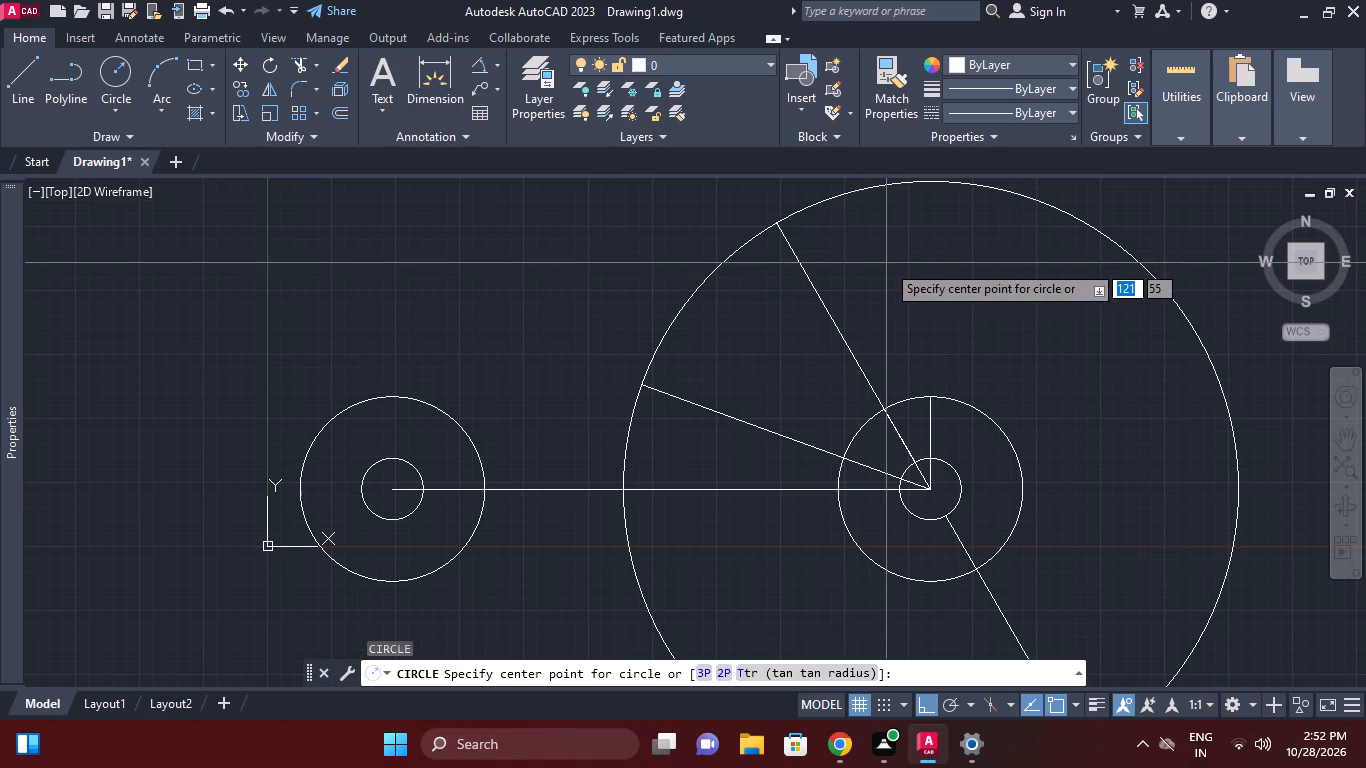
left_click(782, 222)
key("6")
key("Return")
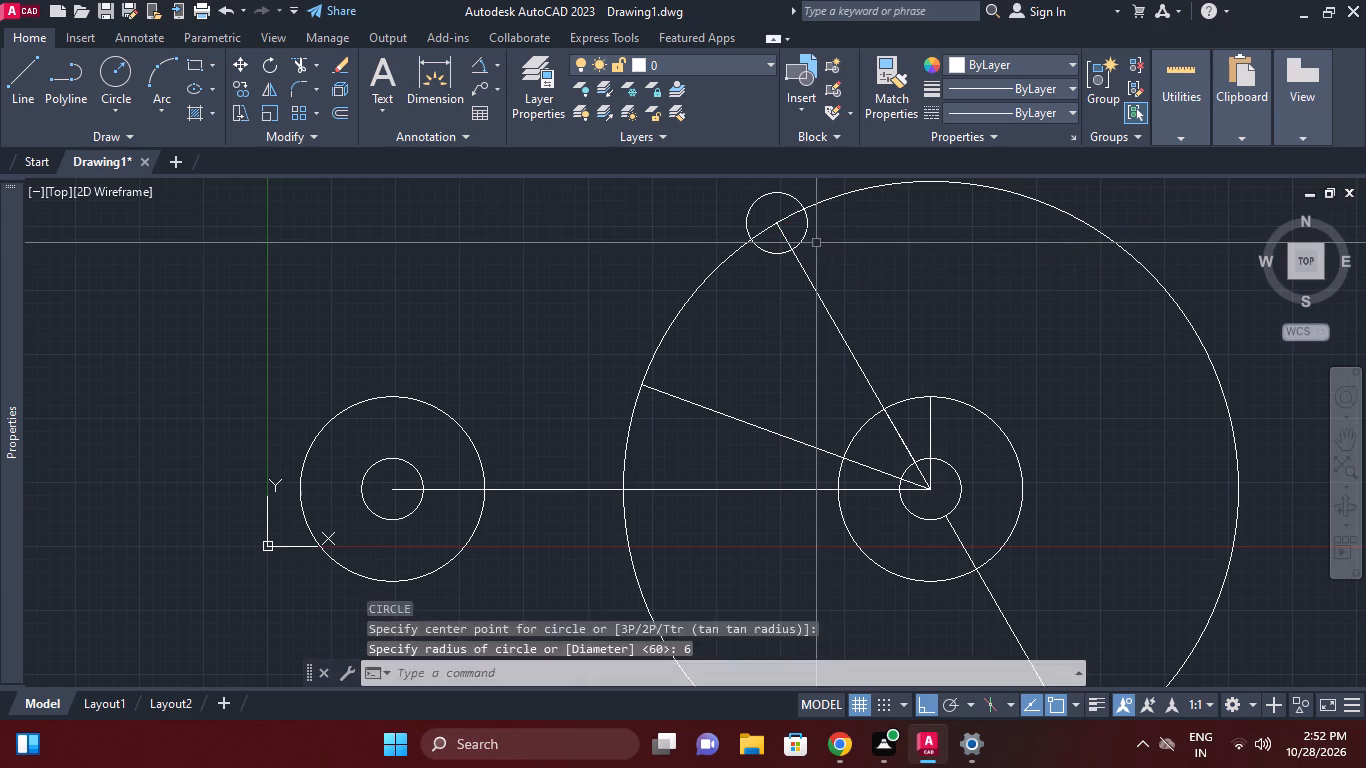
key("Return")
left_click(780, 223)
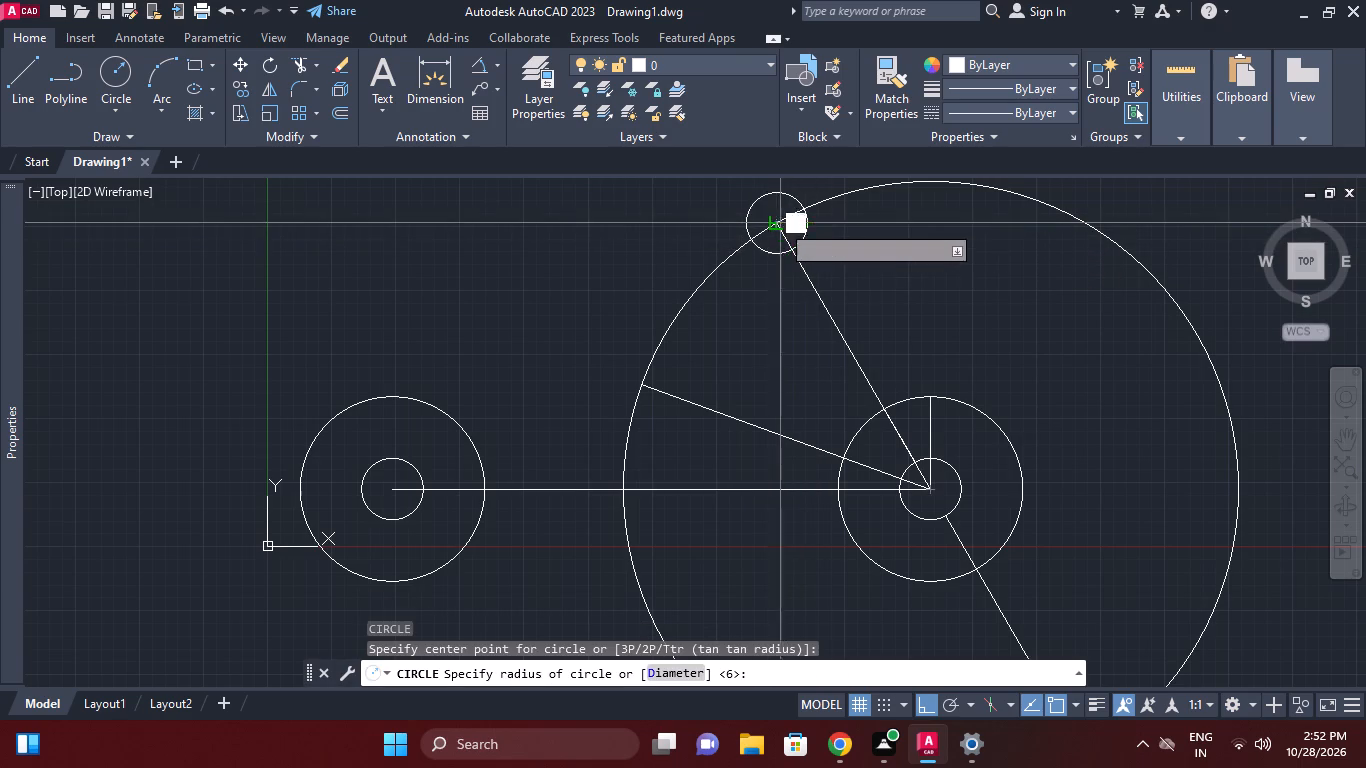
type("15")
key("Return")
Draw concentric circles of 6 mm and 25 mm radius at the outer end of the lower angled line.
key("Return")
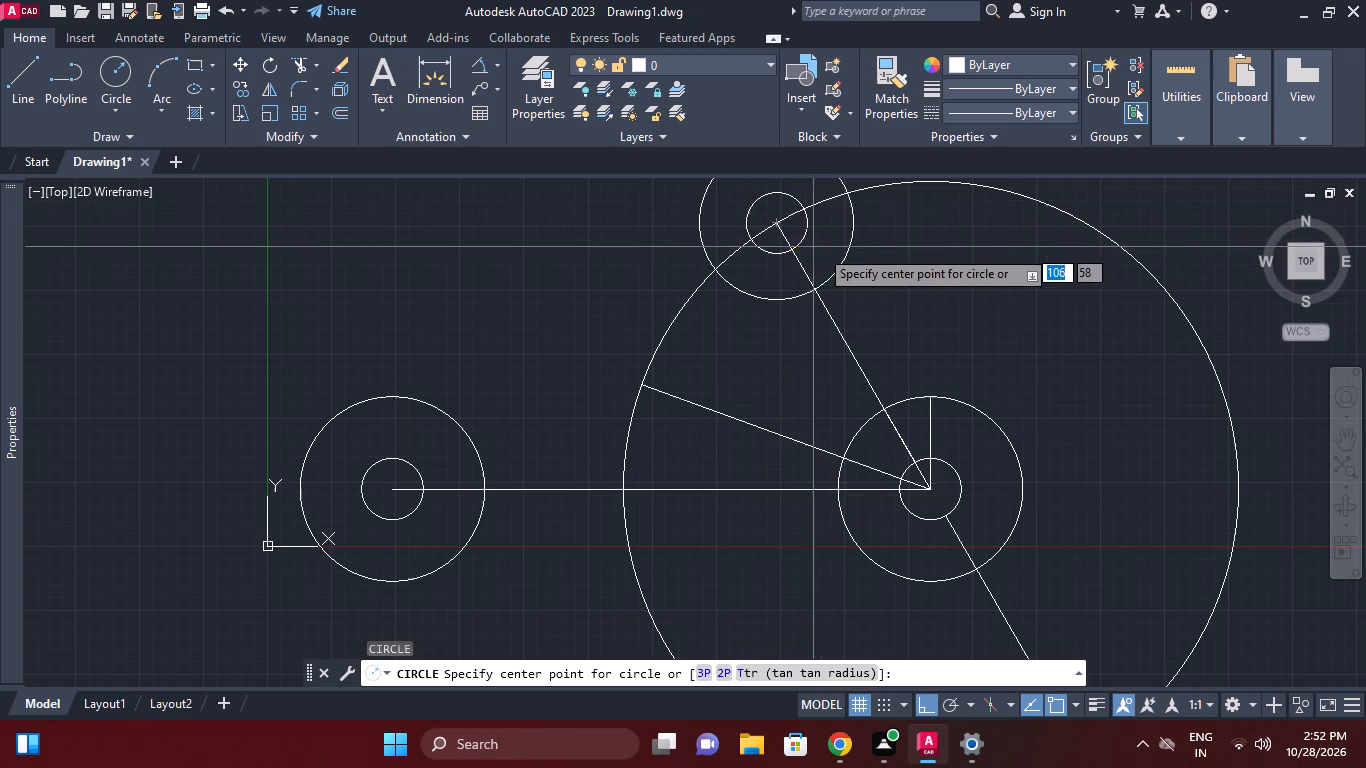
left_click(640, 390)
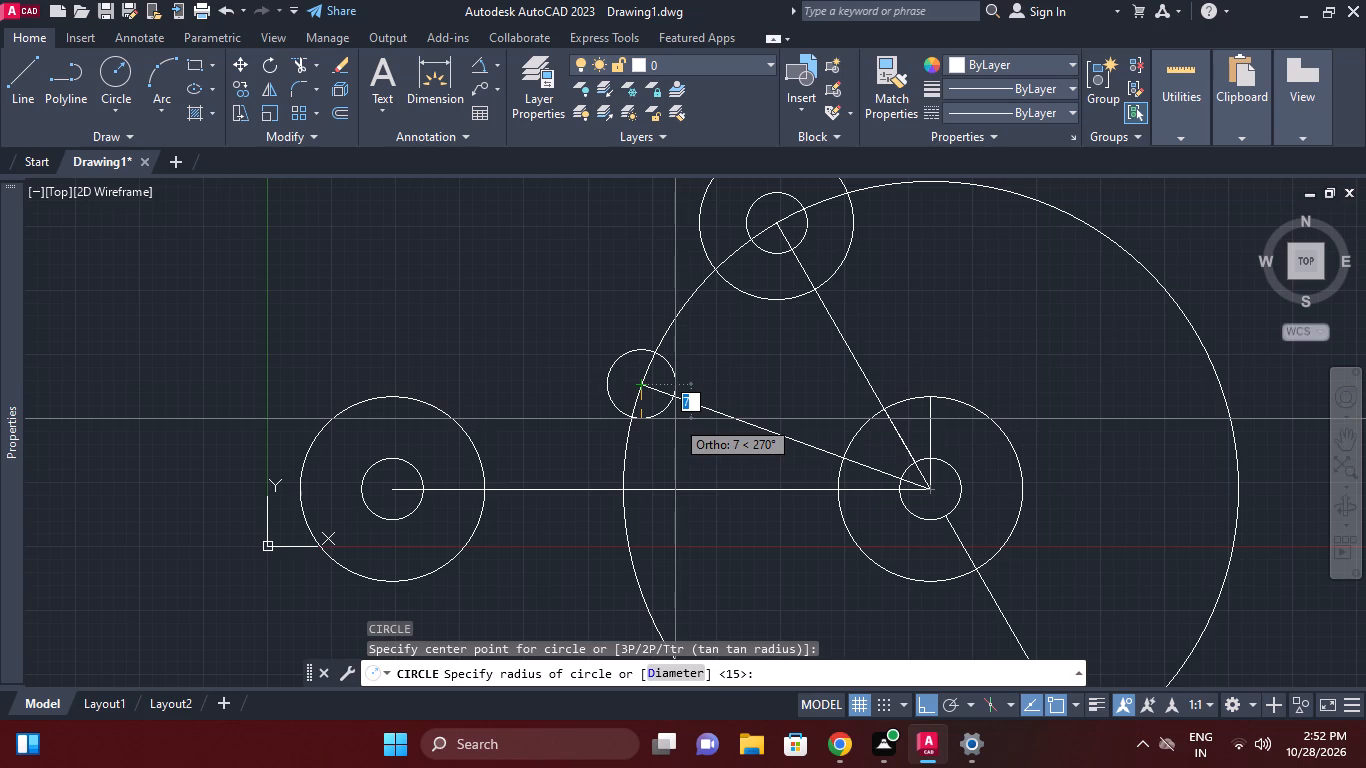
key("6")
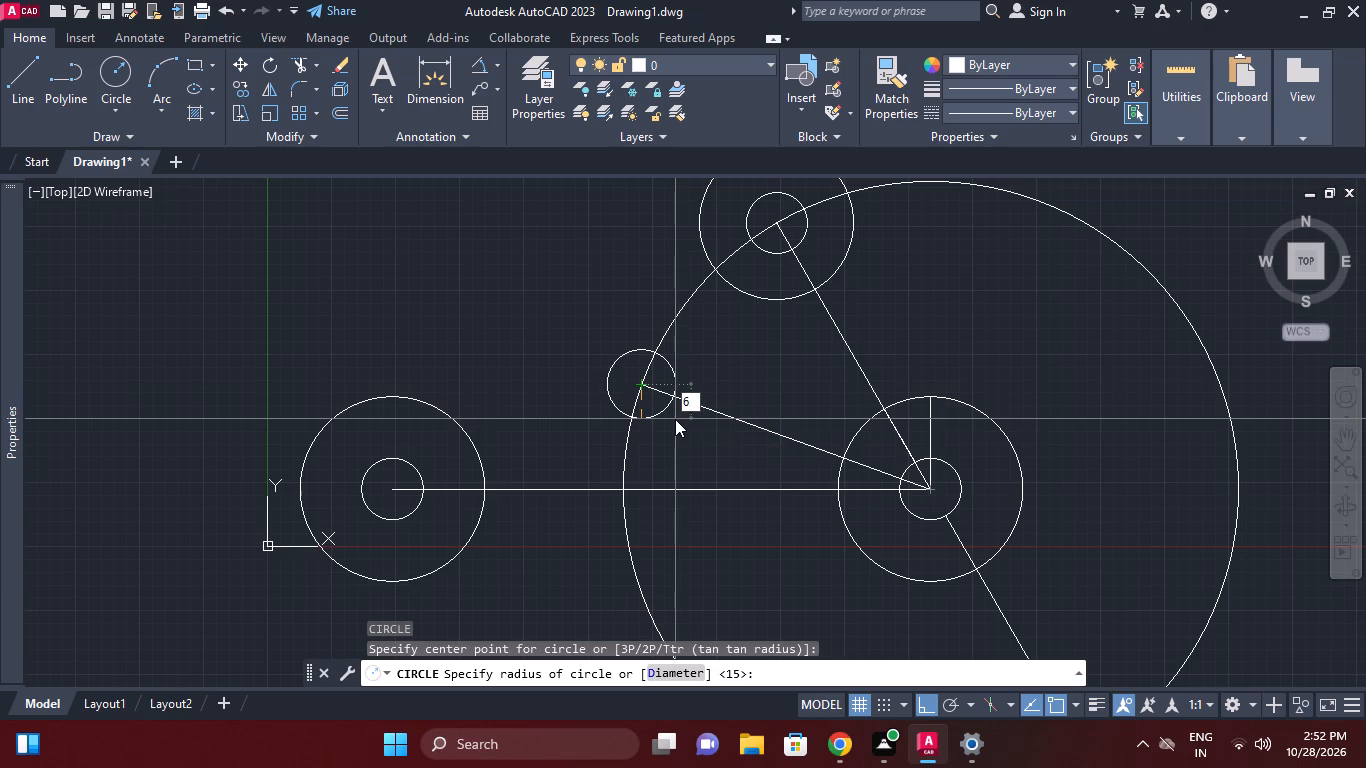
key("Return")
key("Return")
left_click(645, 379)
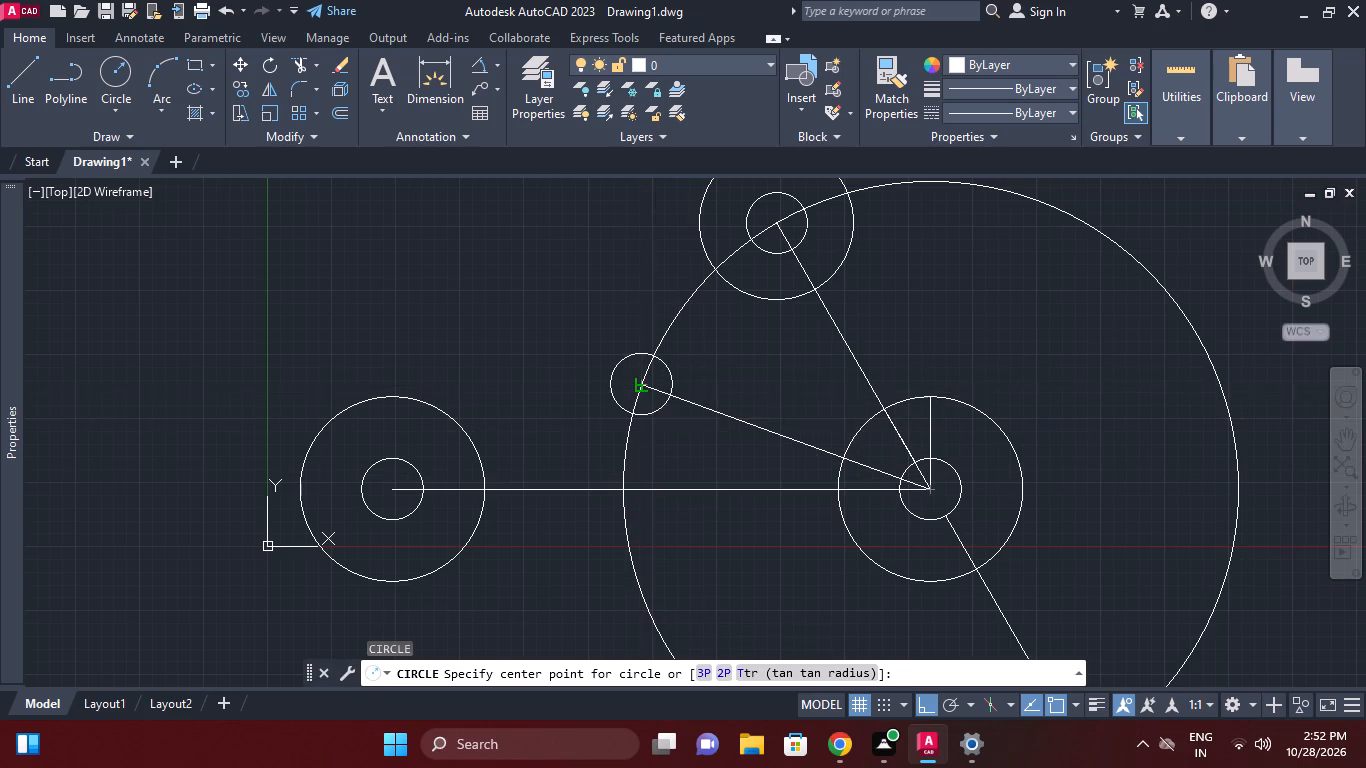
type("25")
key("Return")
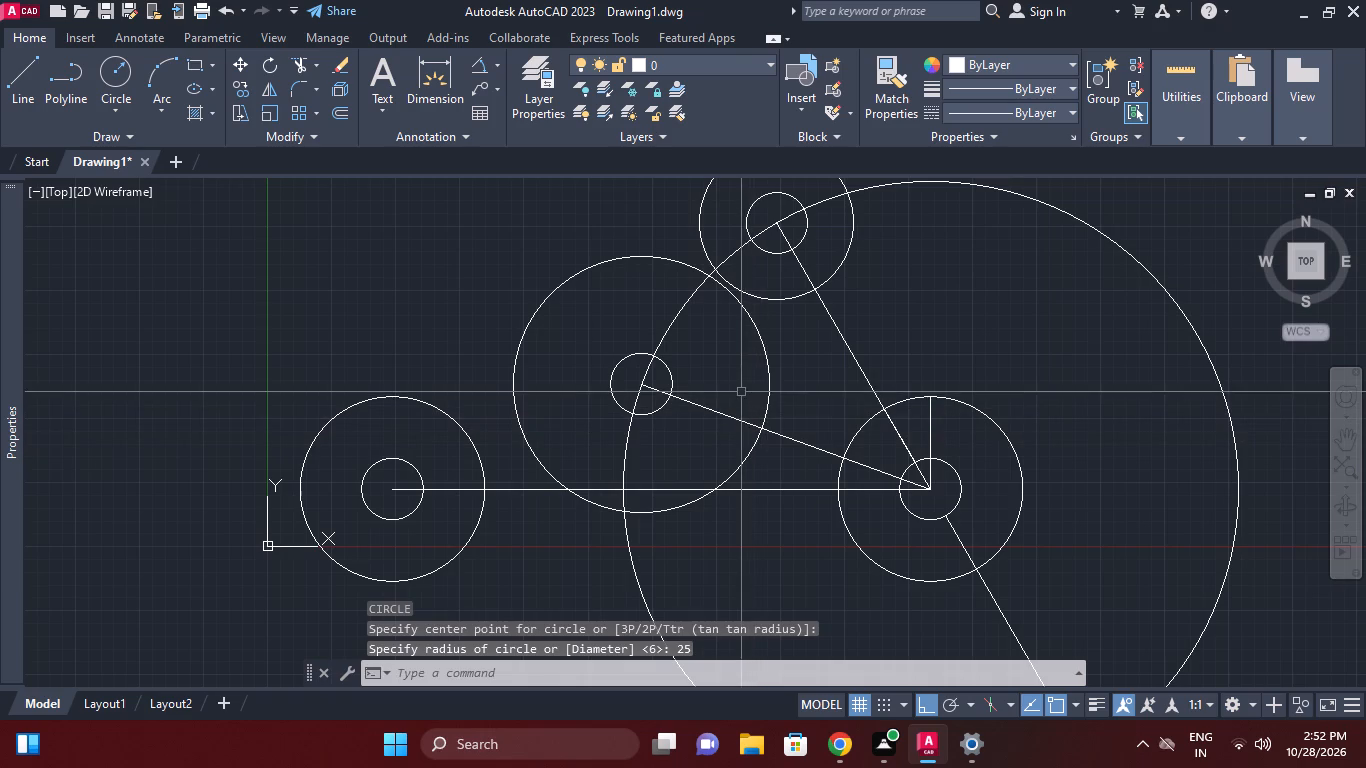
Set the radius of the outer circle at the lower angled line's end to 15 mm.
left_click(759, 355)
left_click(761, 344)
left_click(760, 331)
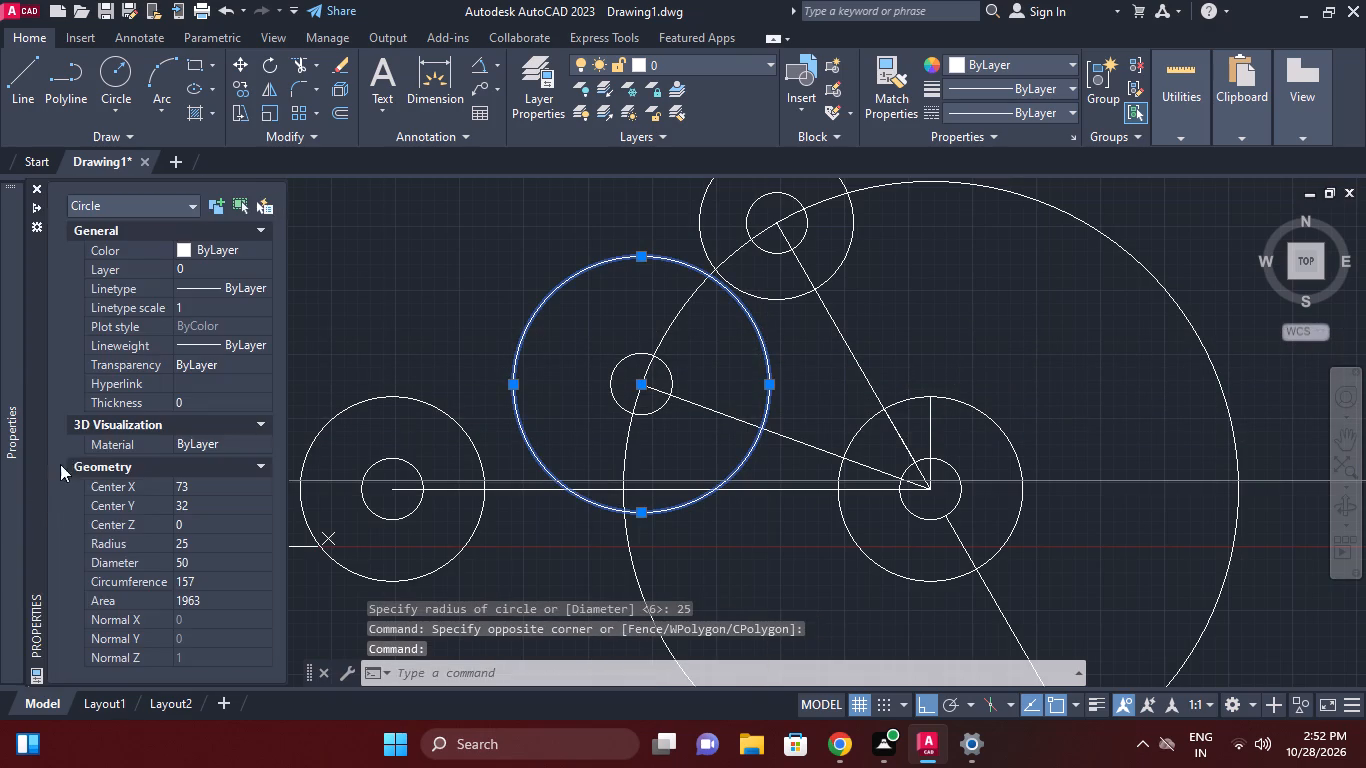
left_click(191, 543)
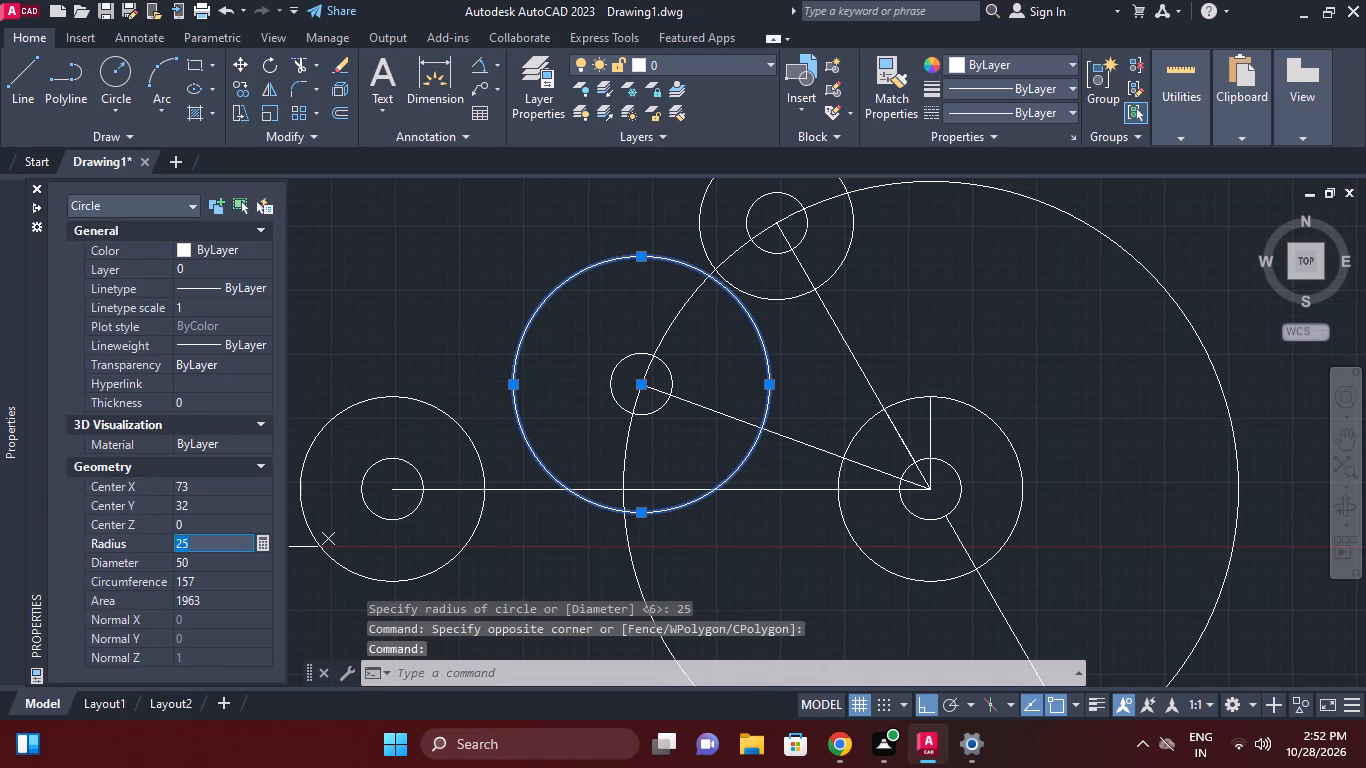
type("15")
key("Return")
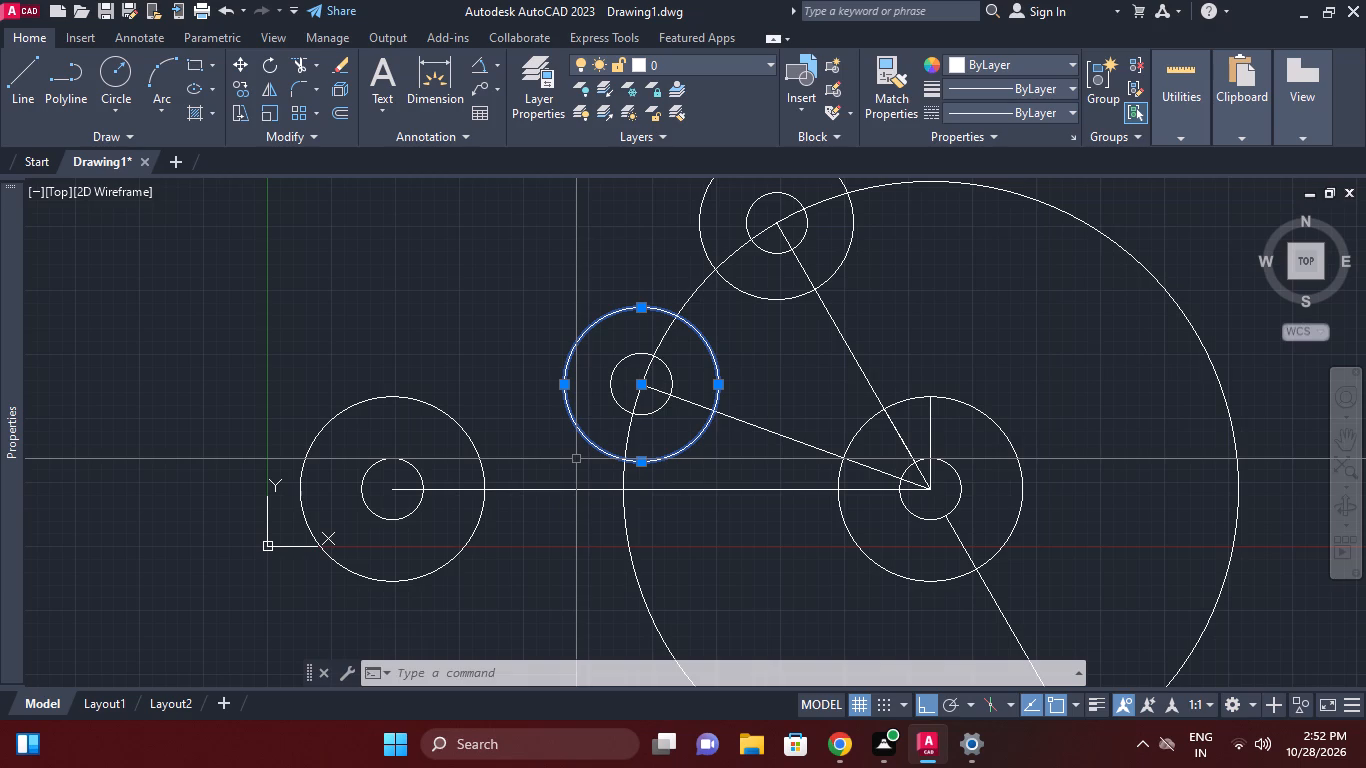
left_click(936, 338)
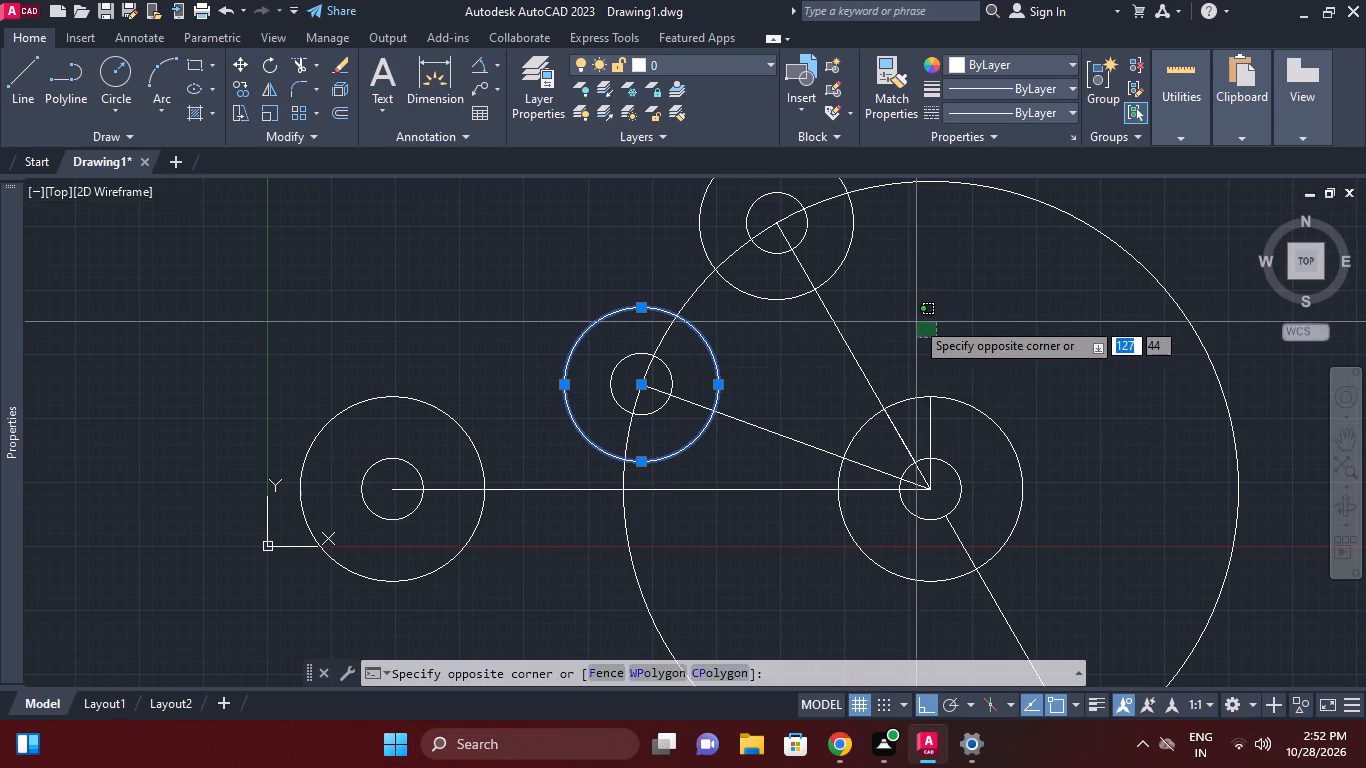
left_click(914, 319)
Draw two large circles from the right-hand circles' centre, touching the inner and outer sides of the two 15 mm radius circles.
middle_click_drag(953, 383, 951, 405)
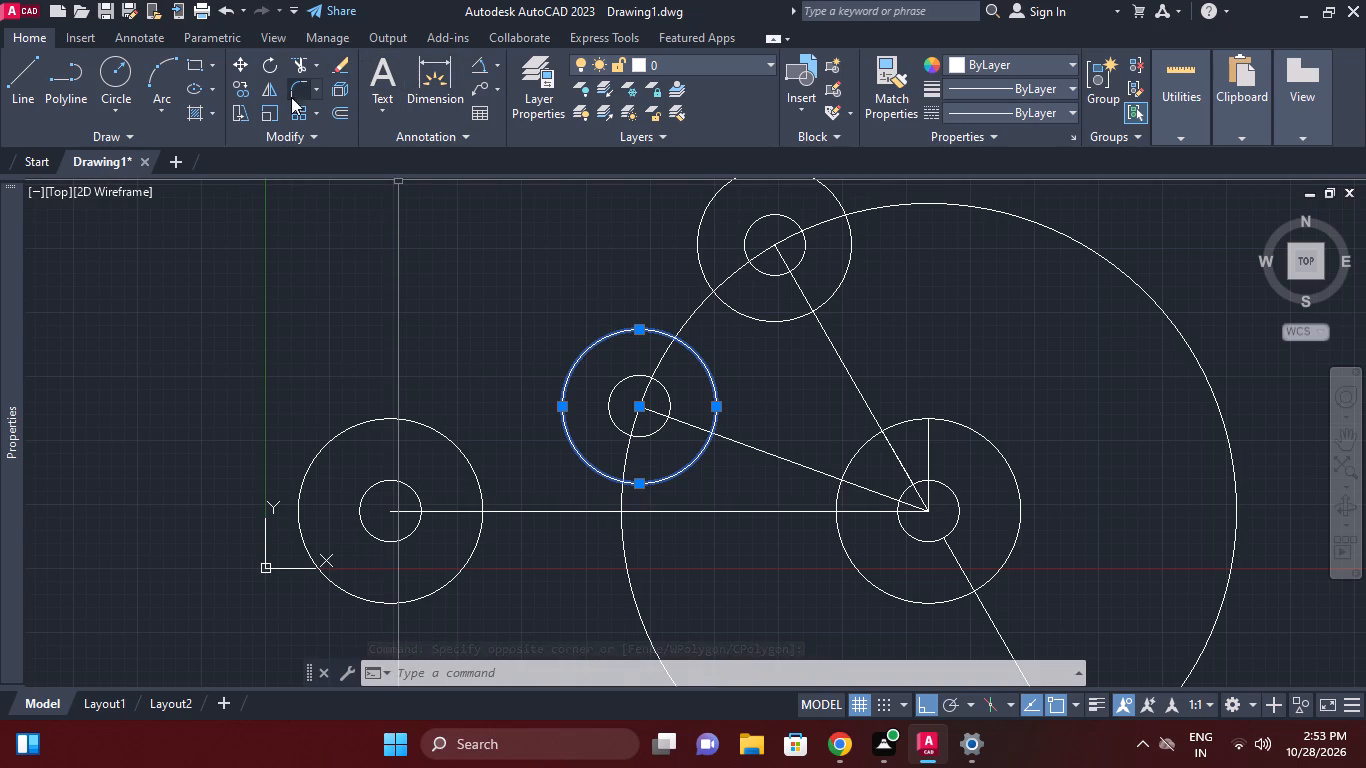
left_click(115, 70)
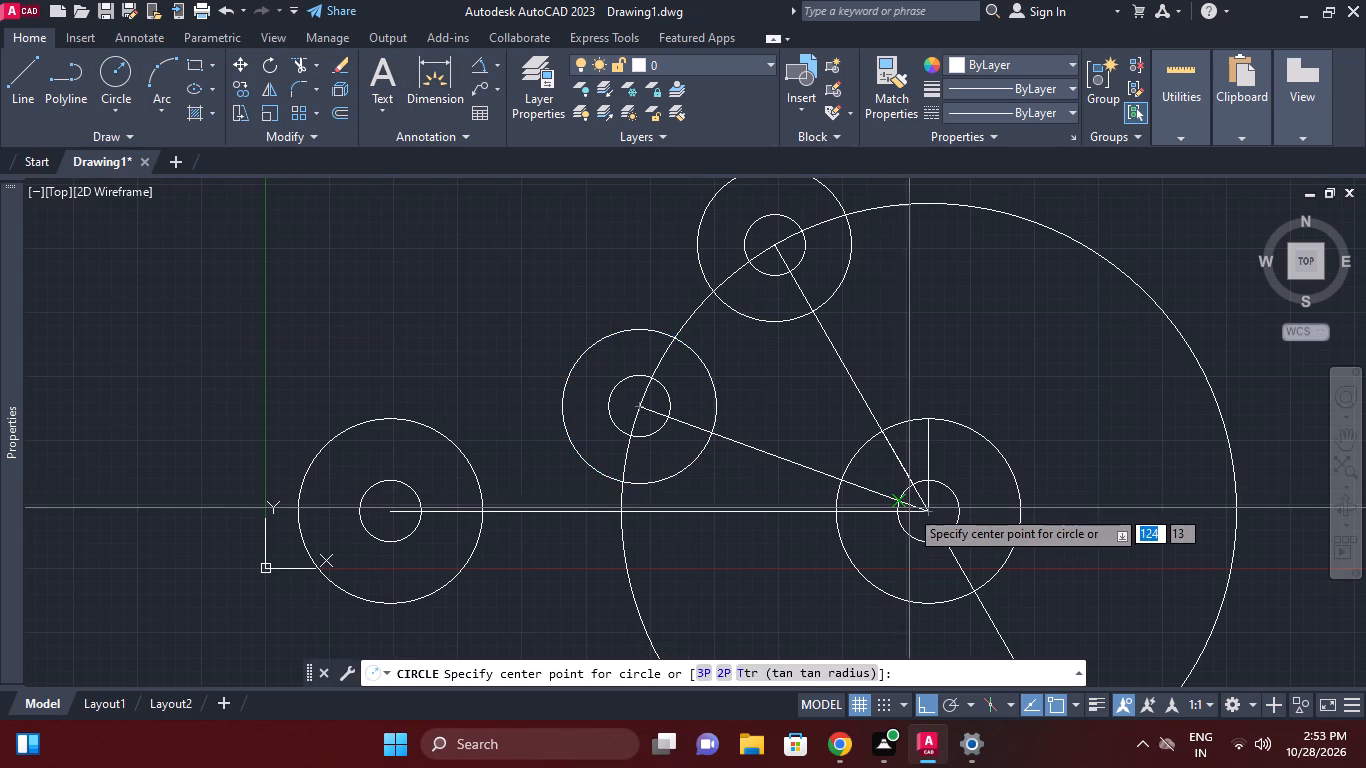
left_click(929, 509)
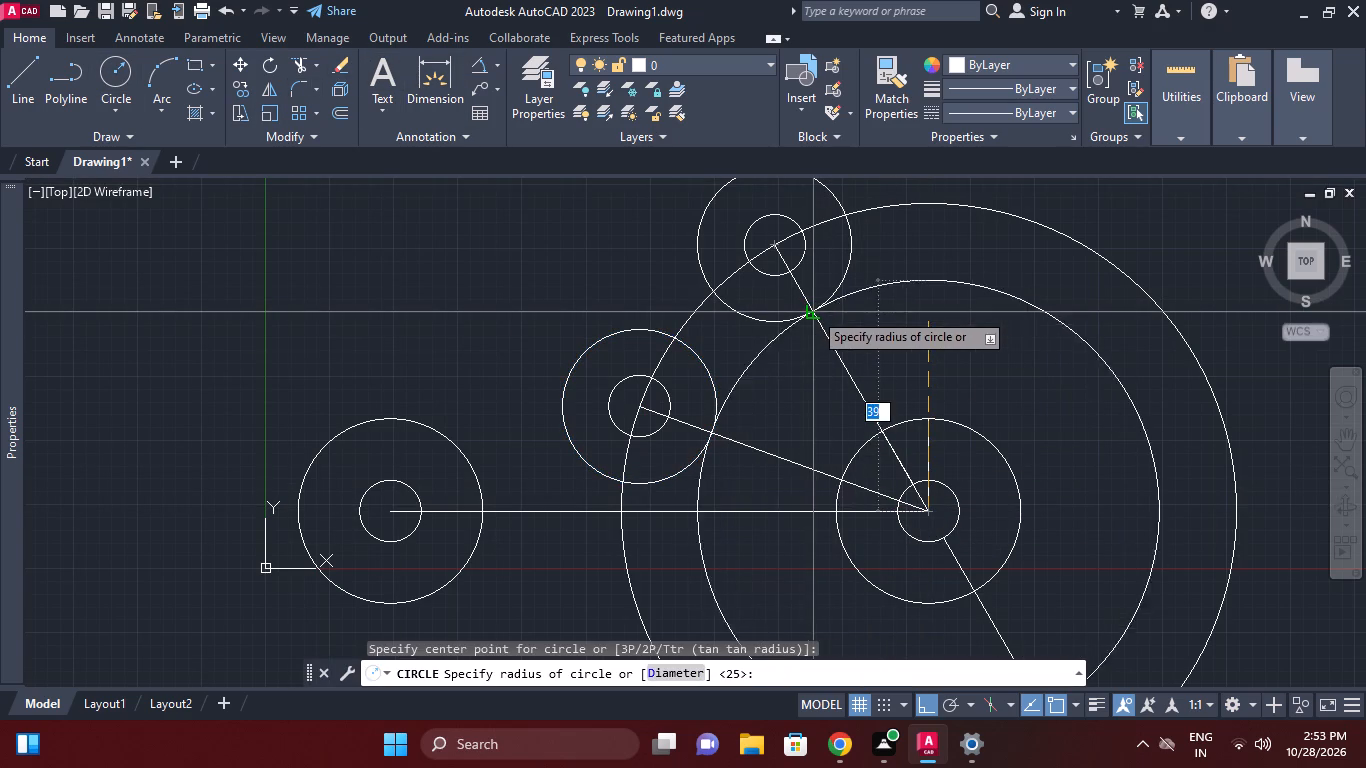
left_click(813, 311)
middle_click(911, 377)
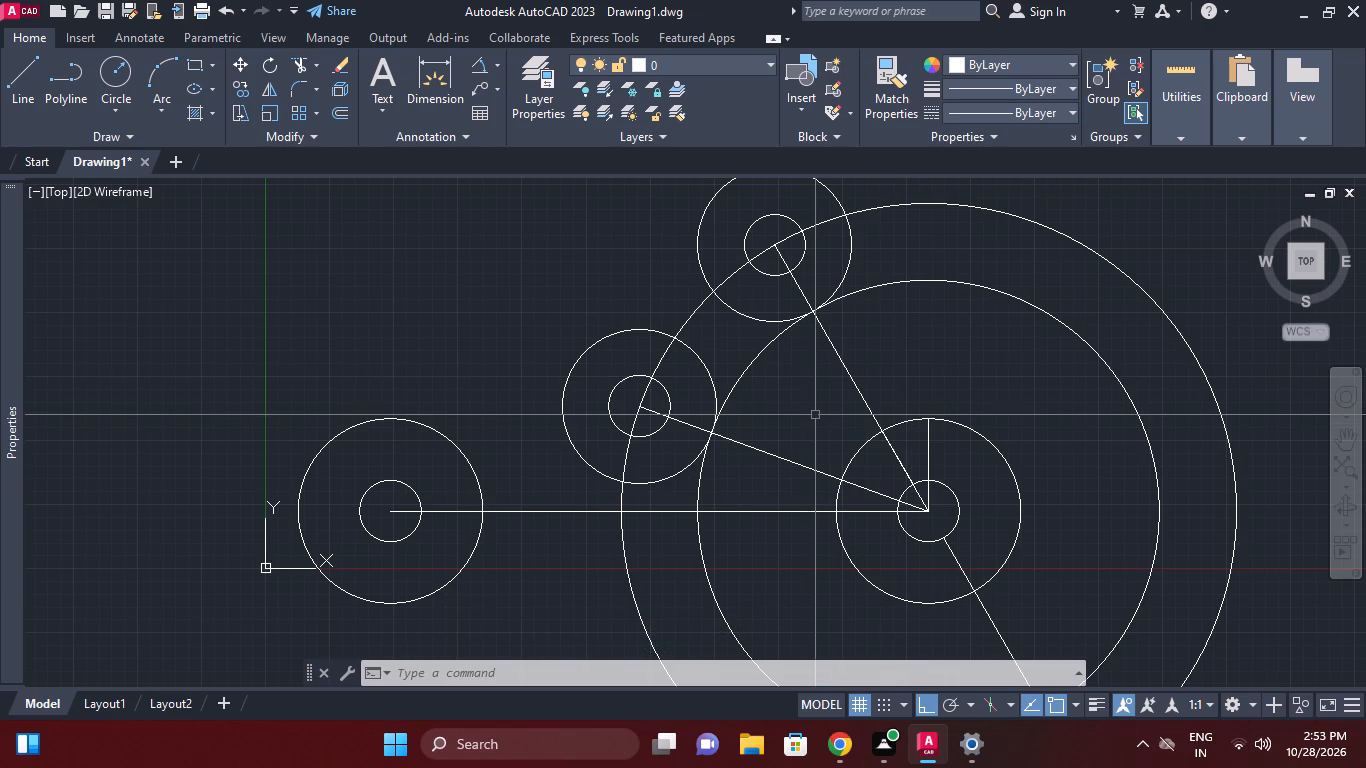
right_click(906, 366)
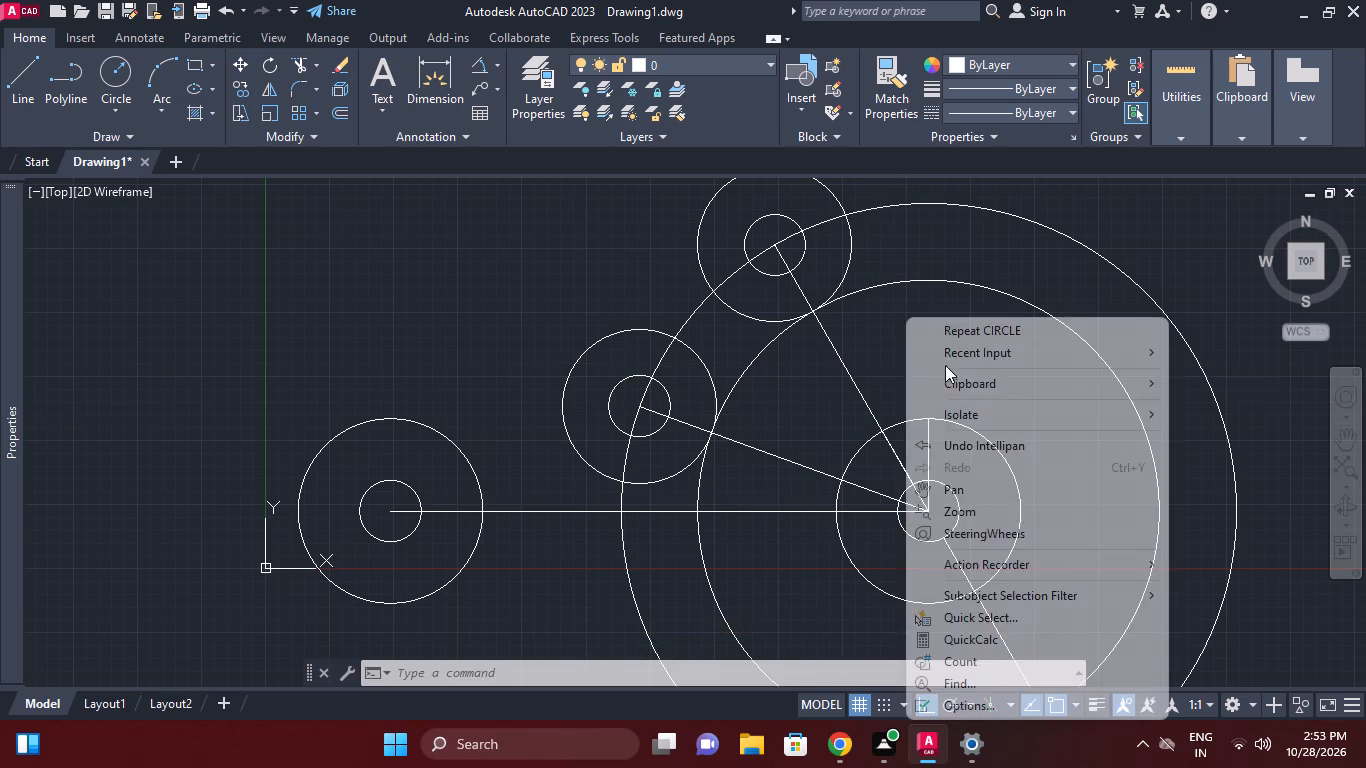
left_click(981, 330)
left_click(928, 507)
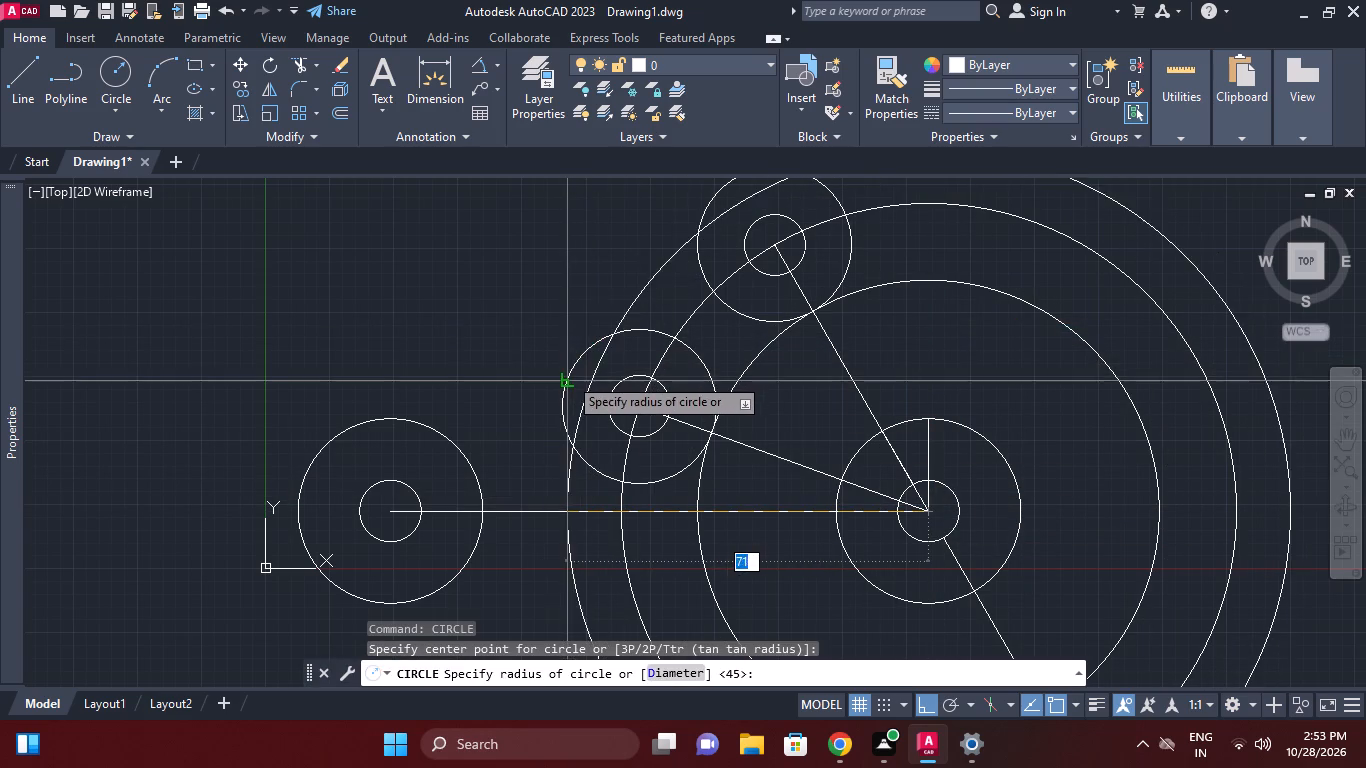
left_click(568, 376)
Trim the three large circles beyond the upper 15 mm circle, and the inner and outer ones between the lower 15 mm circle and the horizontal line.
middle_click_drag(743, 372, 746, 426)
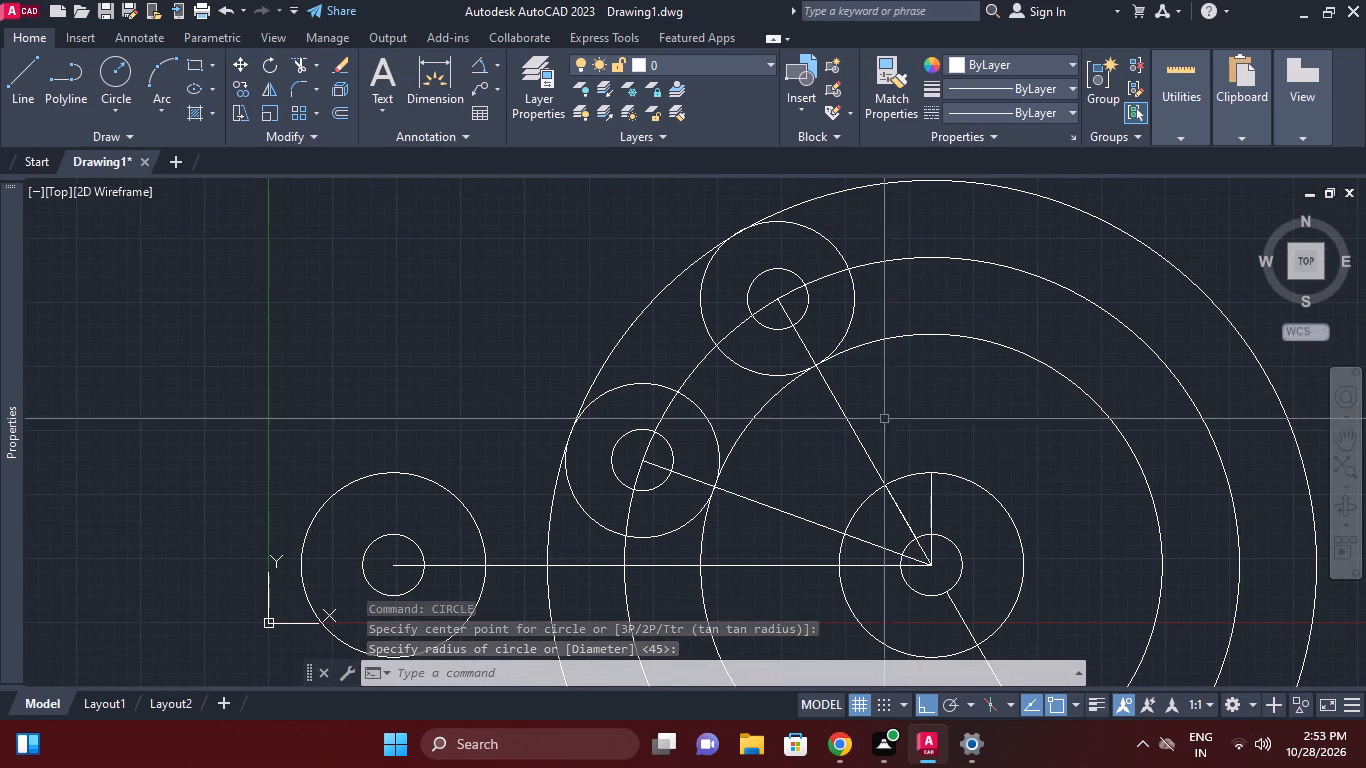
left_click(294, 60)
right_click(531, 388)
left_click(608, 393)
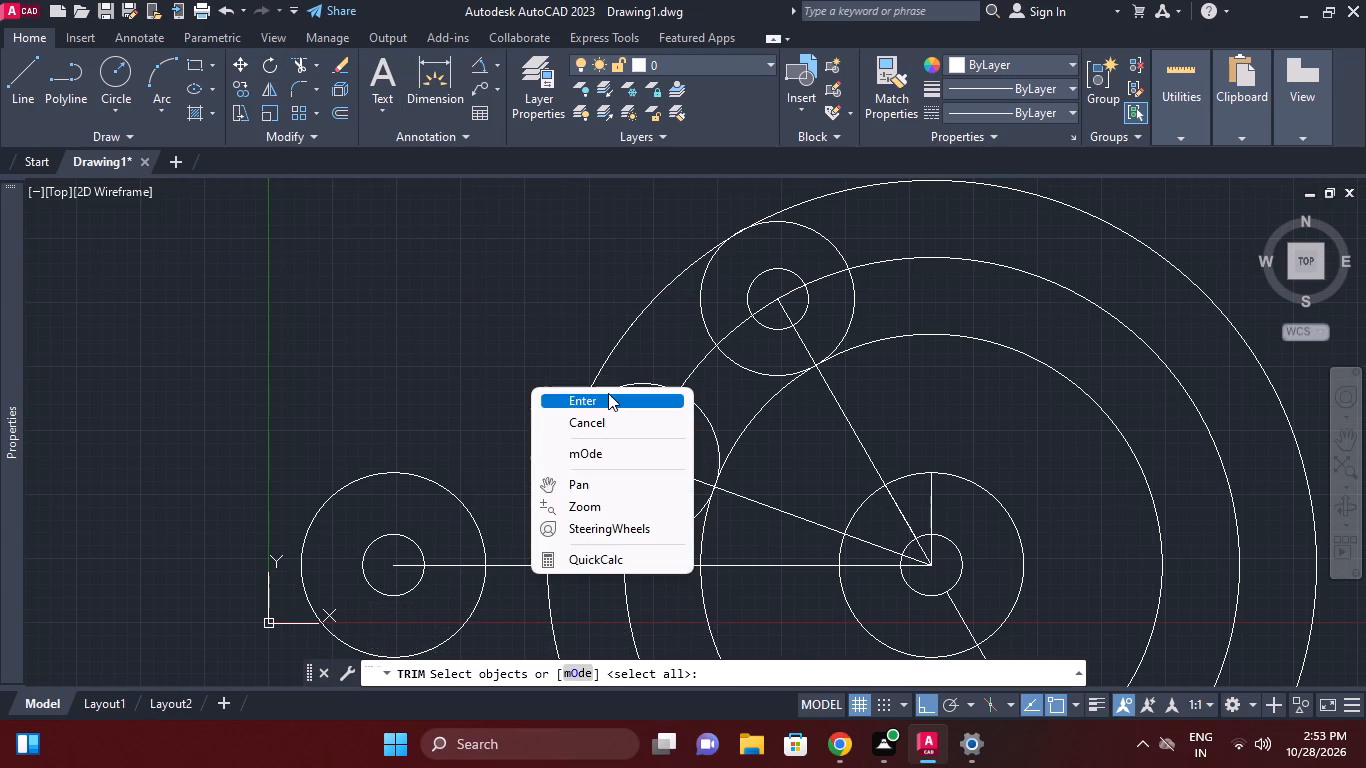
left_click(555, 510)
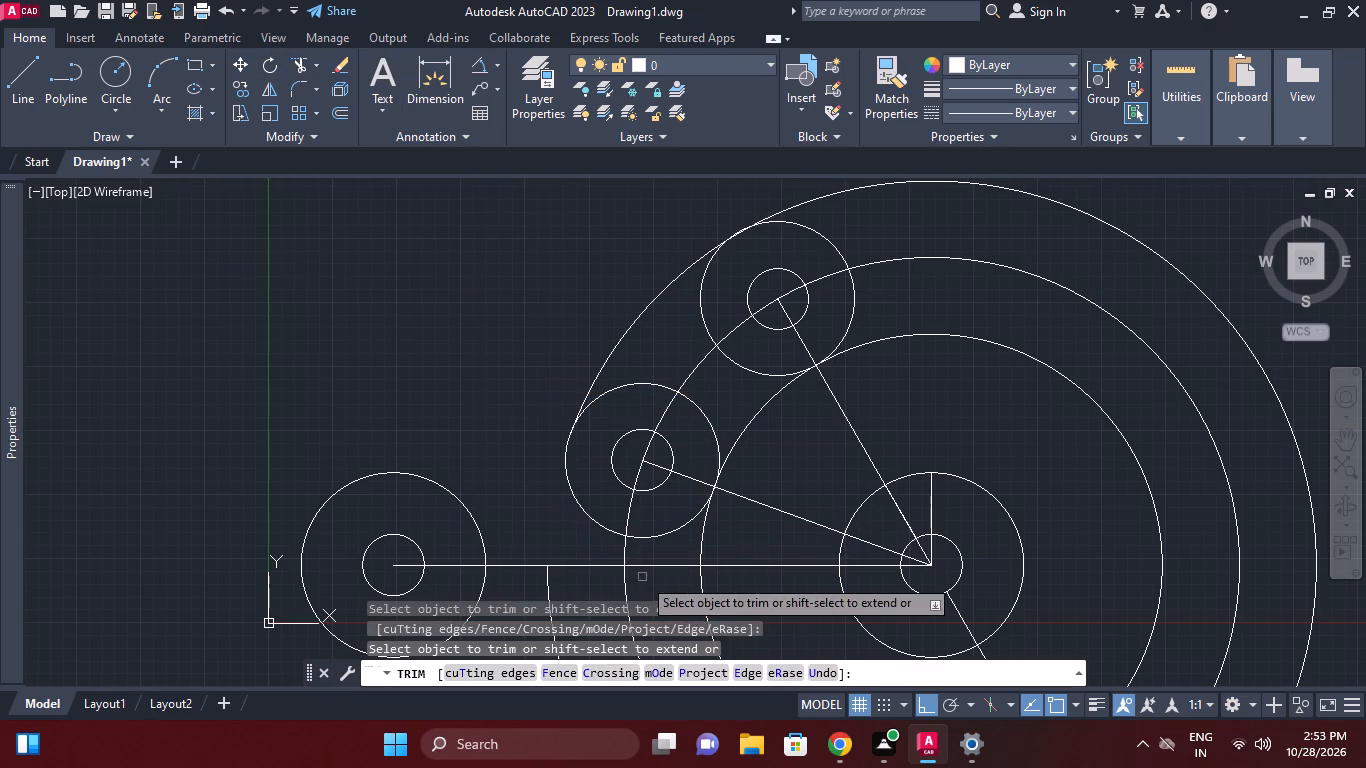
left_click(701, 539)
left_click(916, 336)
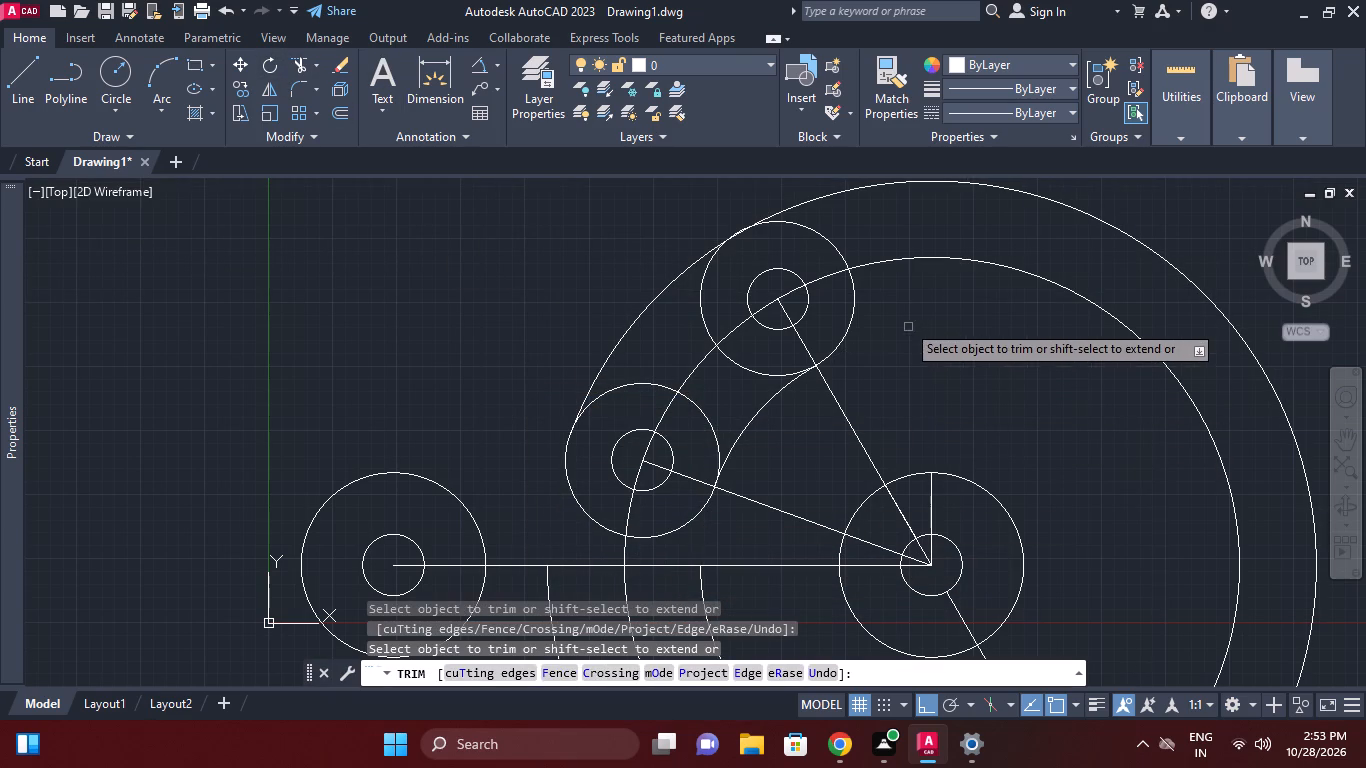
left_click(888, 259)
left_click(822, 194)
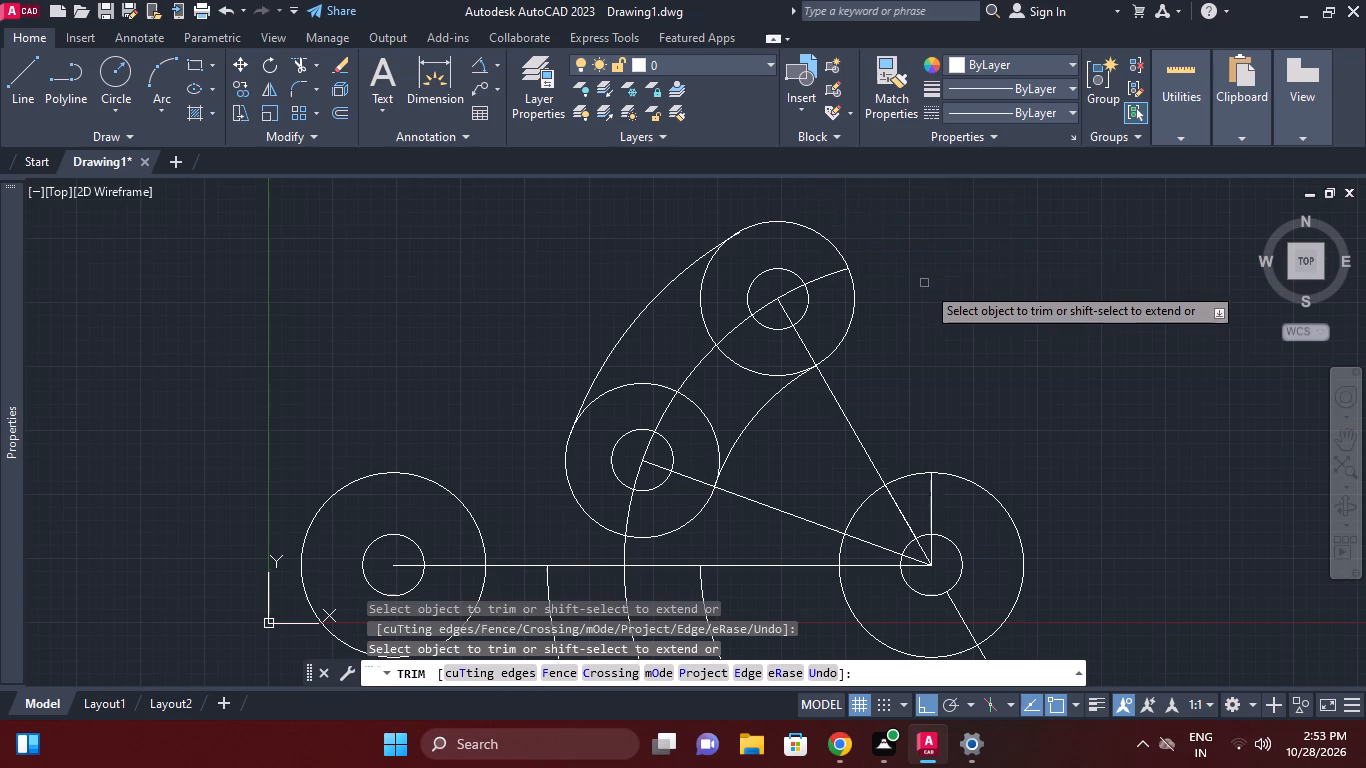
scroll(932, 288, "down", 1)
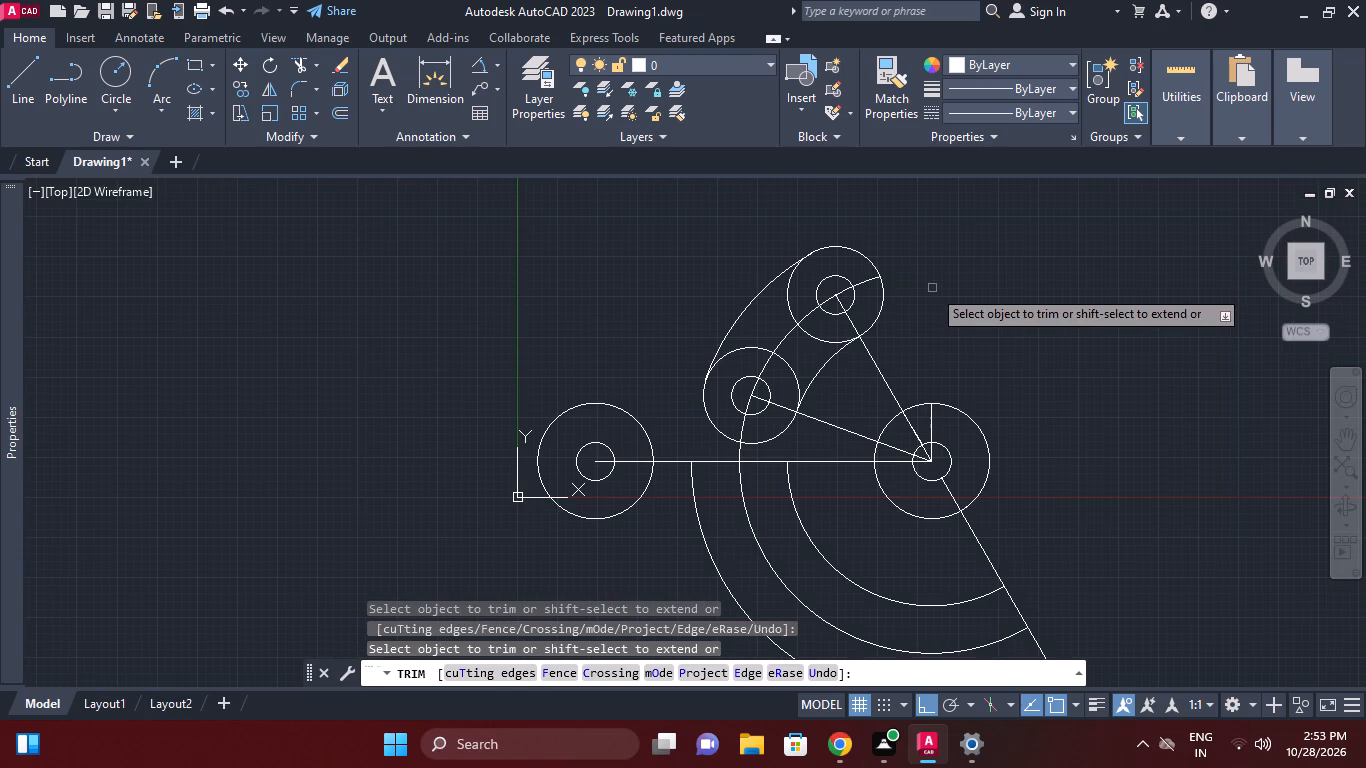
right_click(967, 352)
left_click(1008, 383)
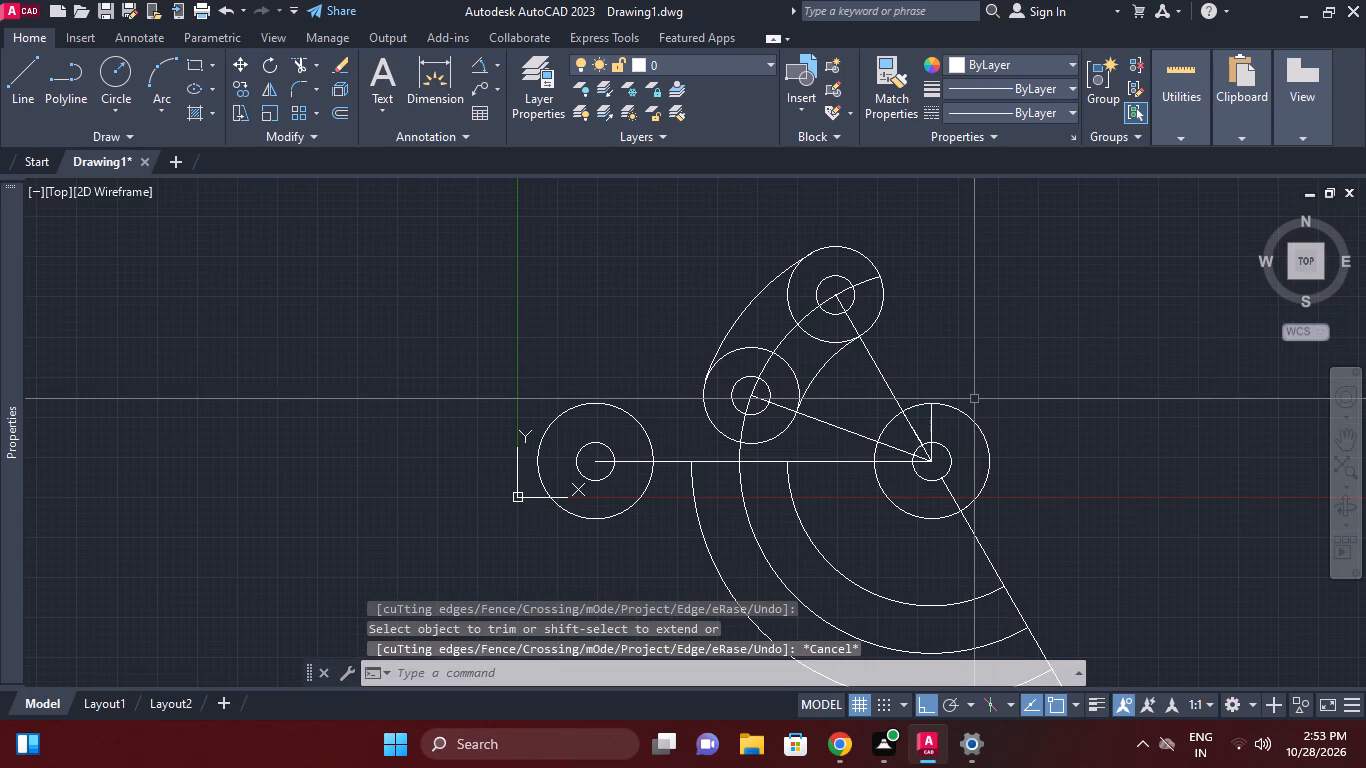
Mirror the two angled lines from the right-hand circles' centre about the vertical through the horizontal line's midpoint, keeping the originals.
left_click(882, 360)
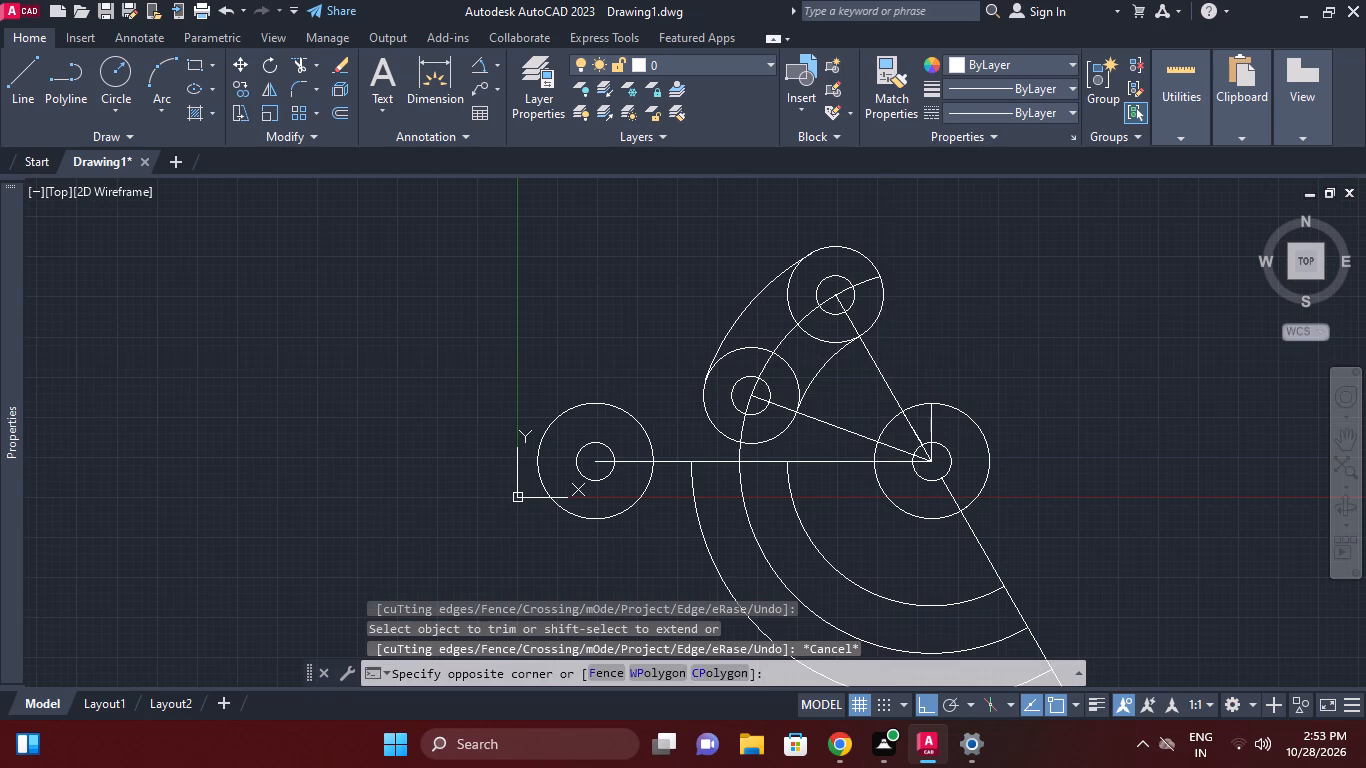
left_click(869, 372)
left_click(843, 427)
right_click(833, 391)
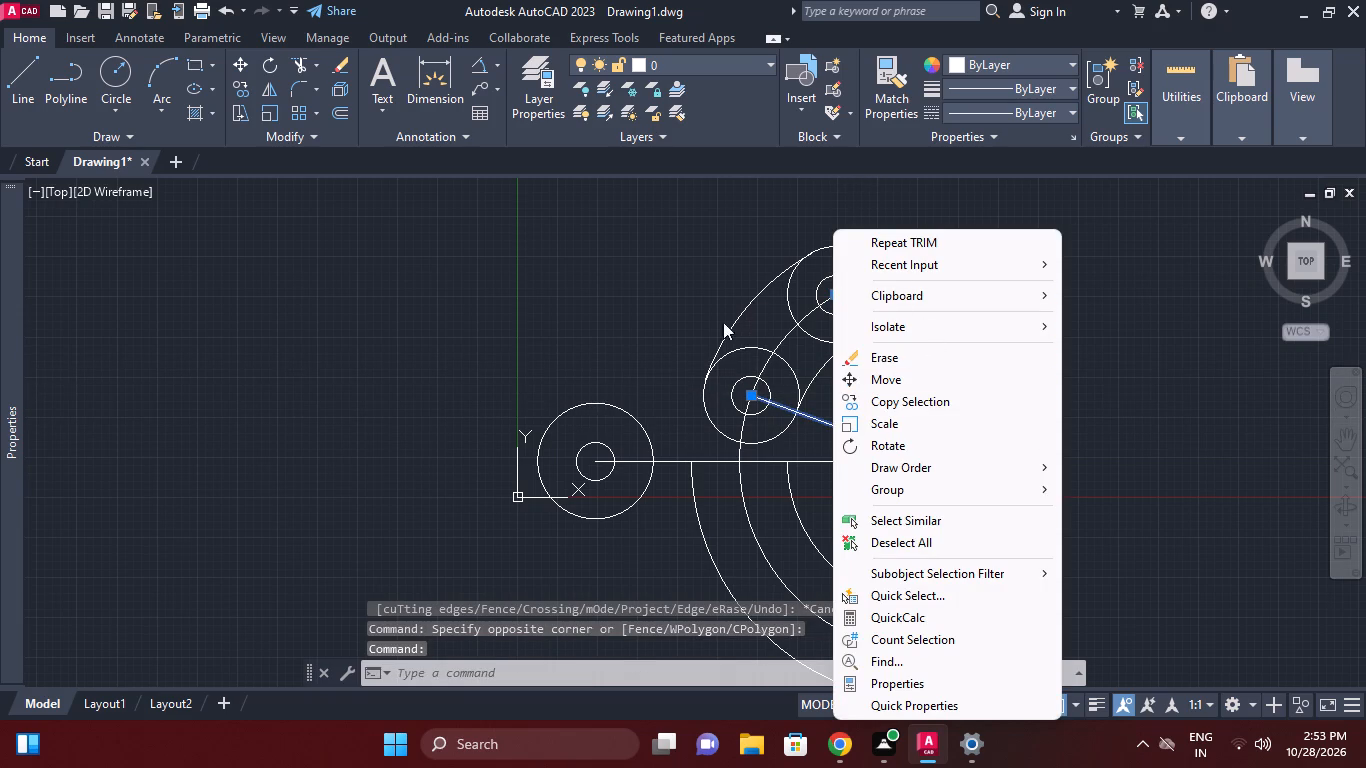
left_click(569, 273)
left_click(546, 266)
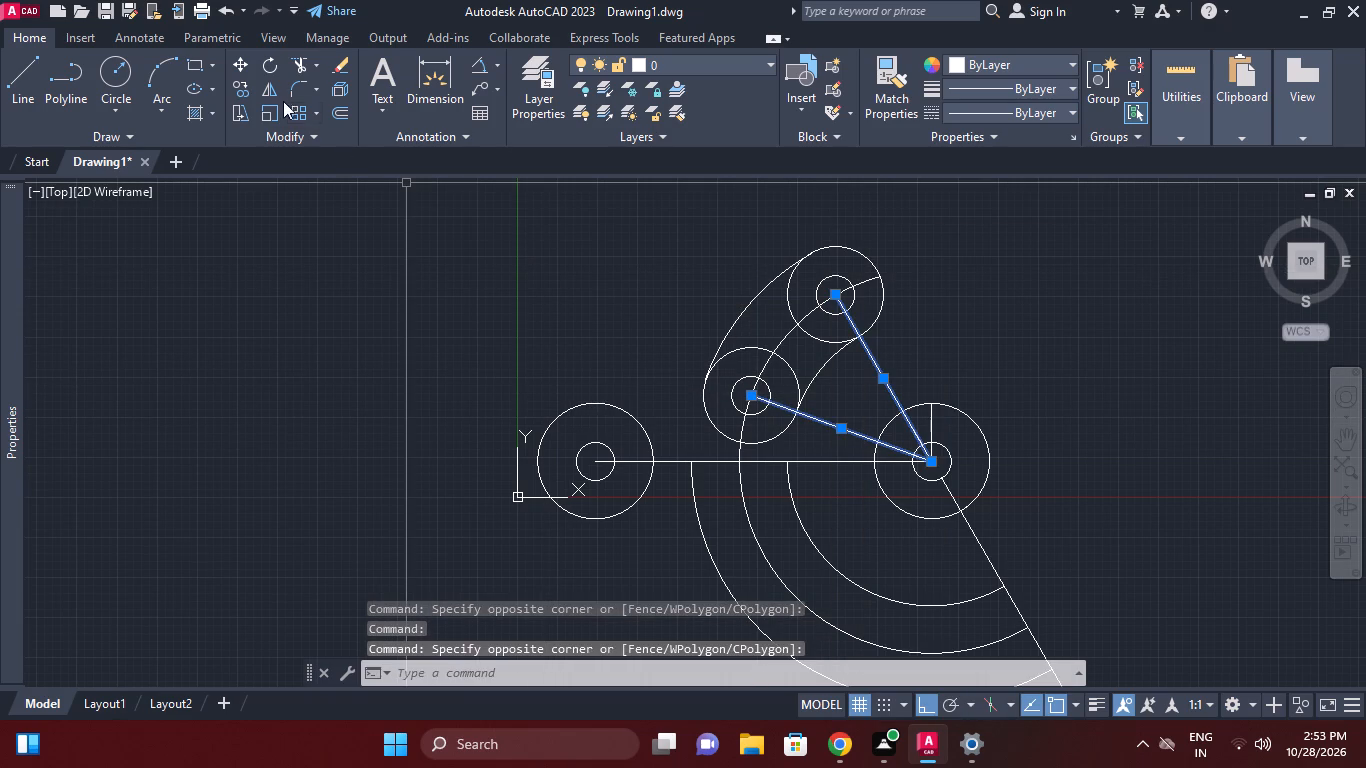
left_click(278, 96)
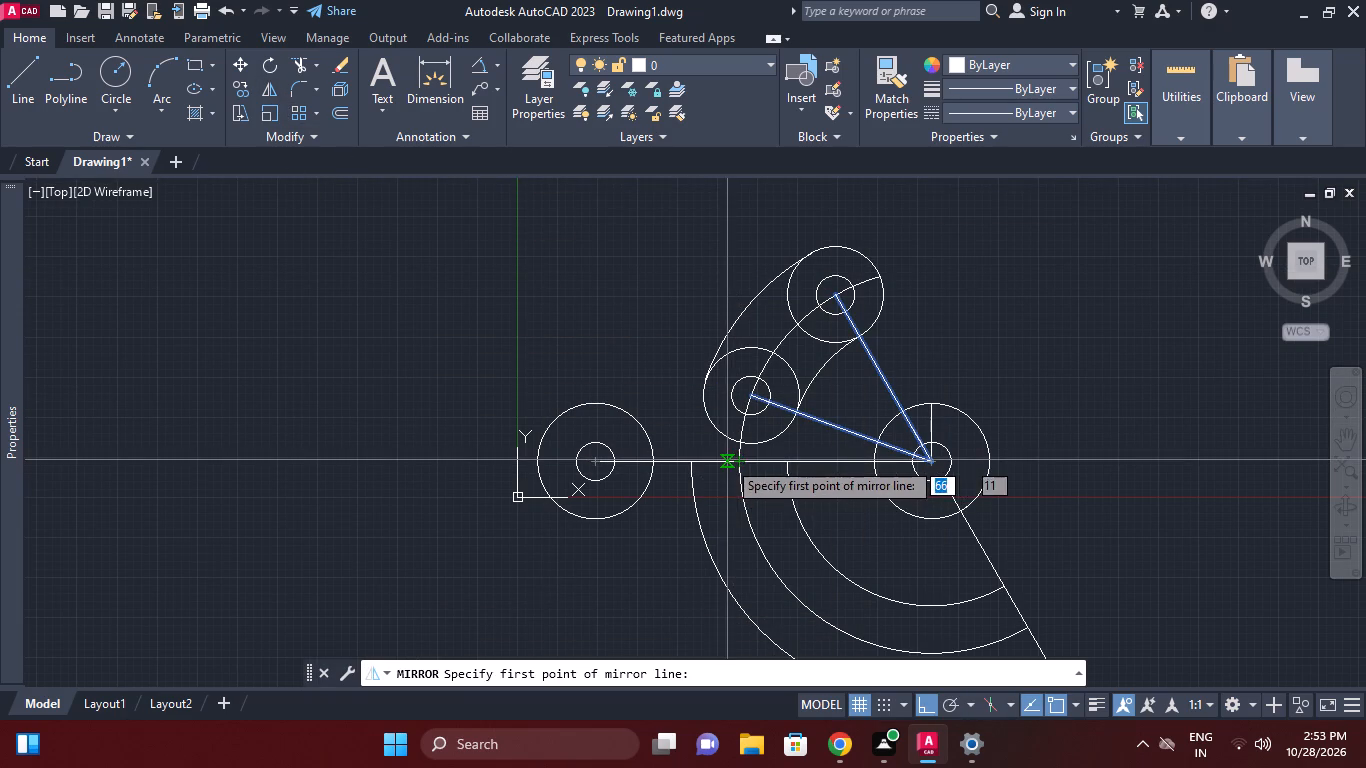
type("mid")
key("space")
left_click(762, 460)
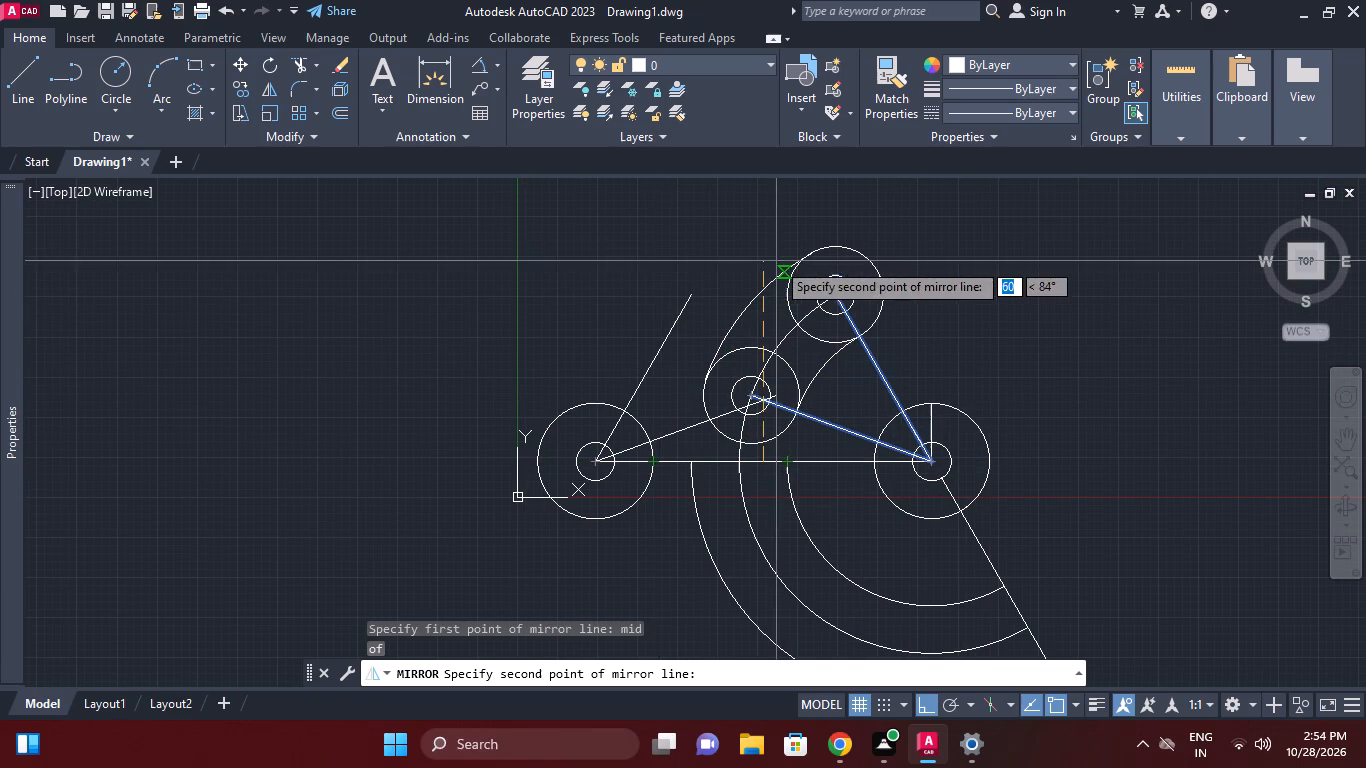
middle_click_drag(783, 221, 779, 268)
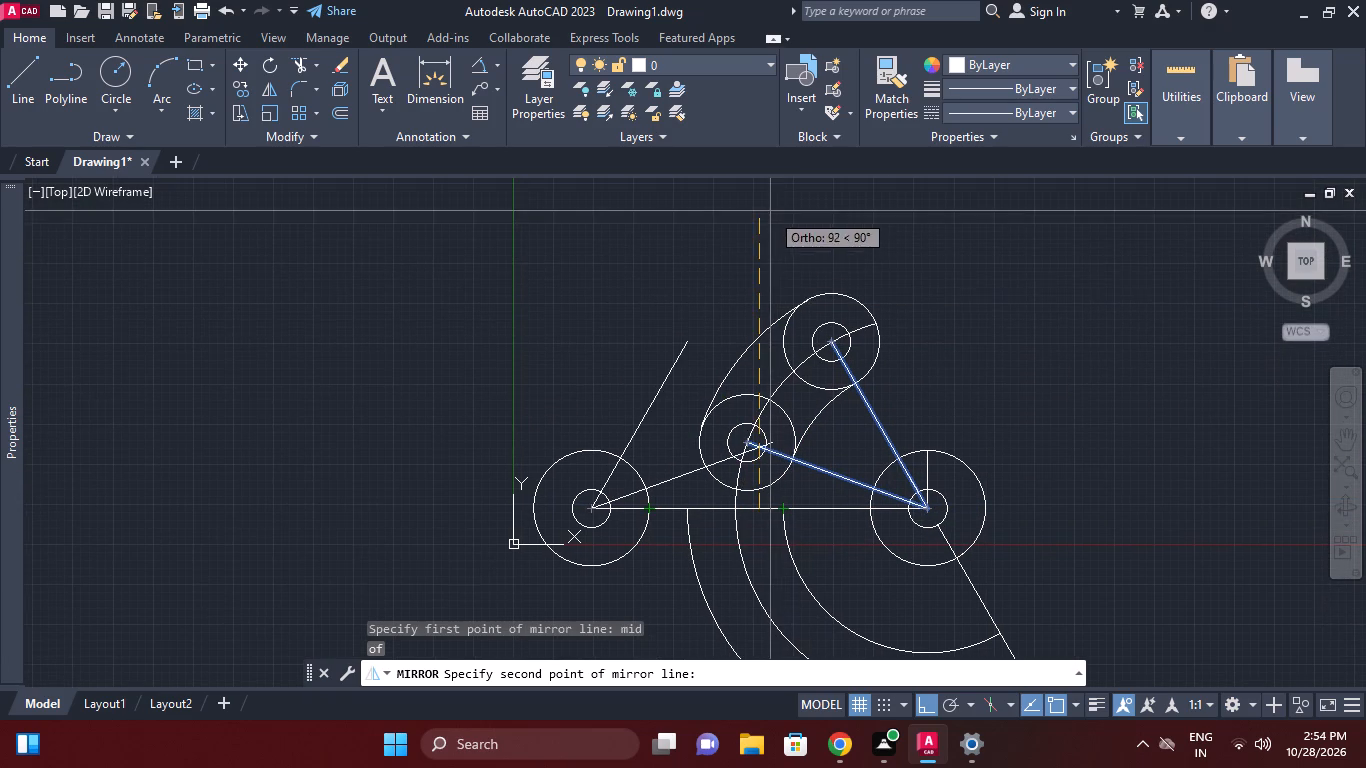
left_click(770, 211)
left_click_drag(804, 281, 770, 211)
Mirror the two angled lines at the left-hand circles below the horizontal axis through their centre, erasing the source lines.
left_click(671, 478)
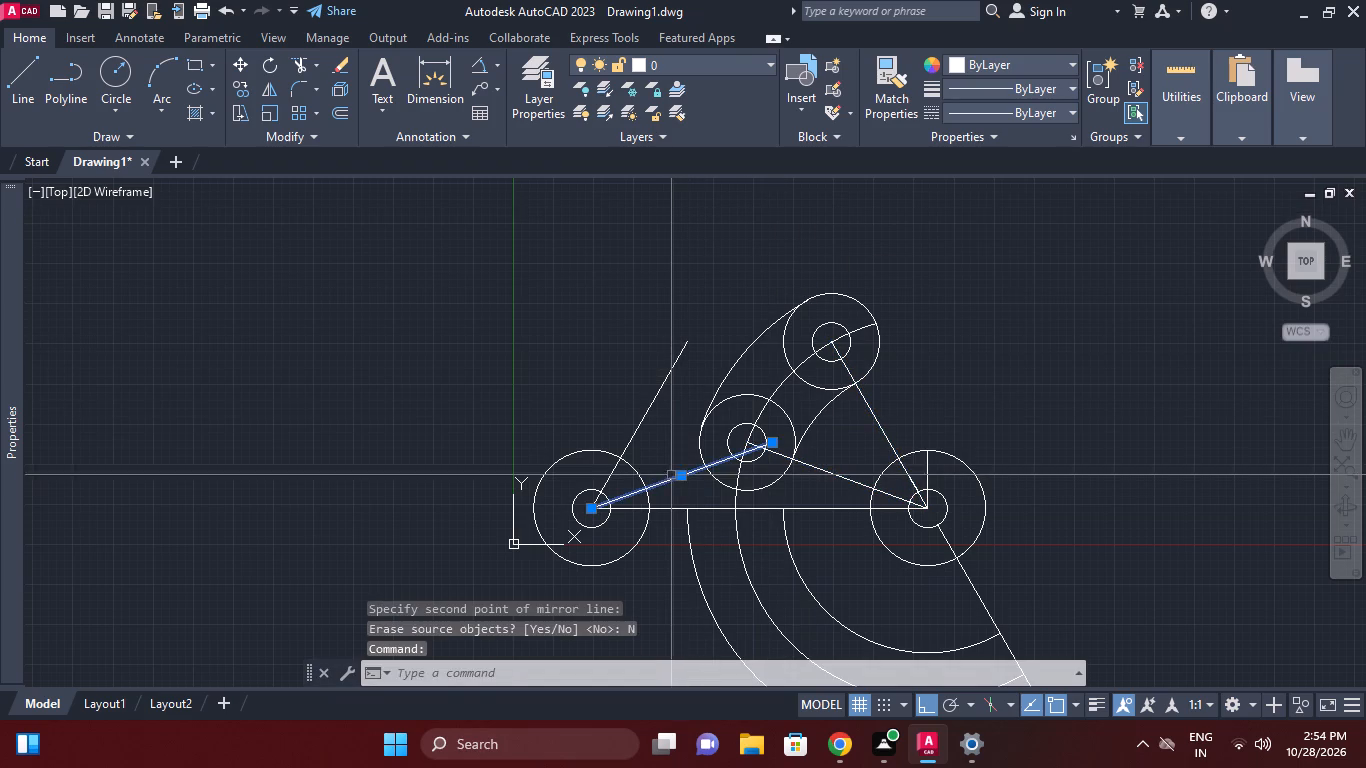
left_click(652, 409)
type("mi")
key("space")
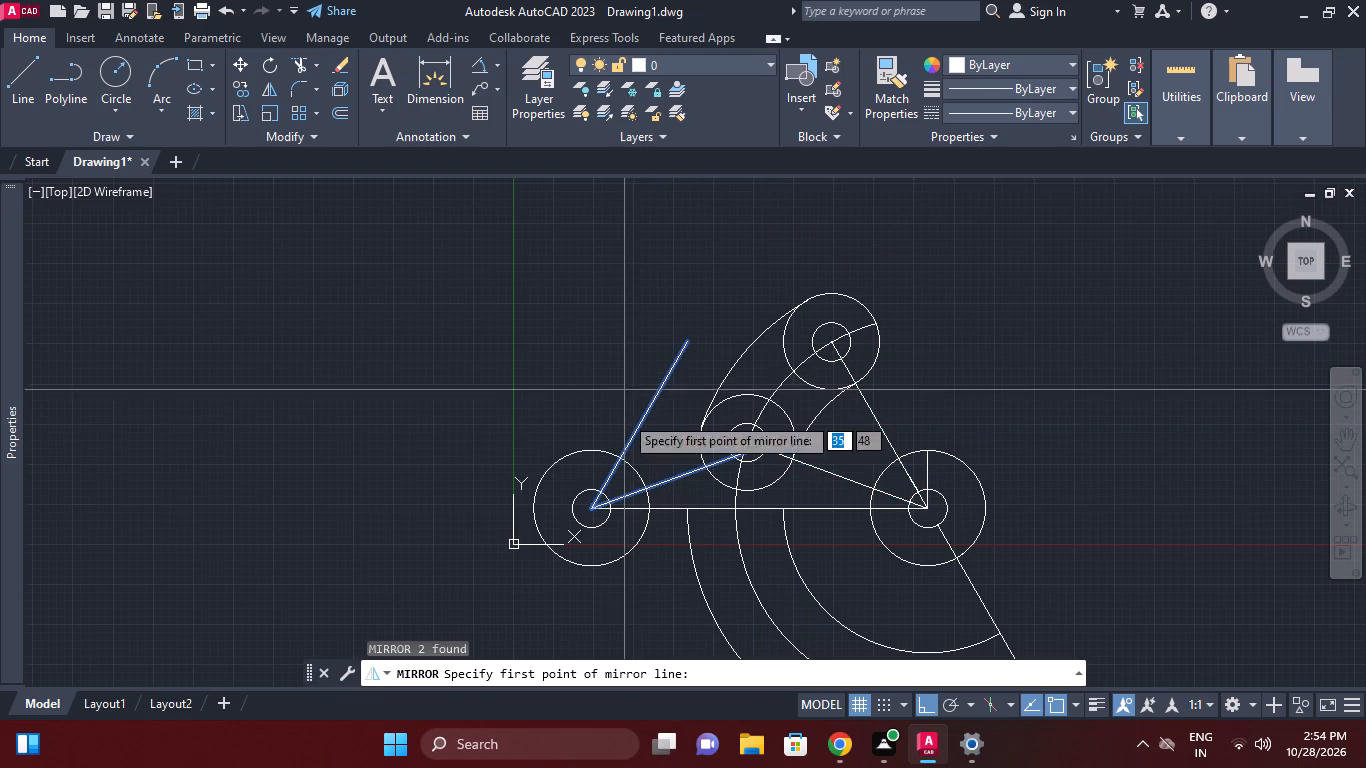
left_click(595, 505)
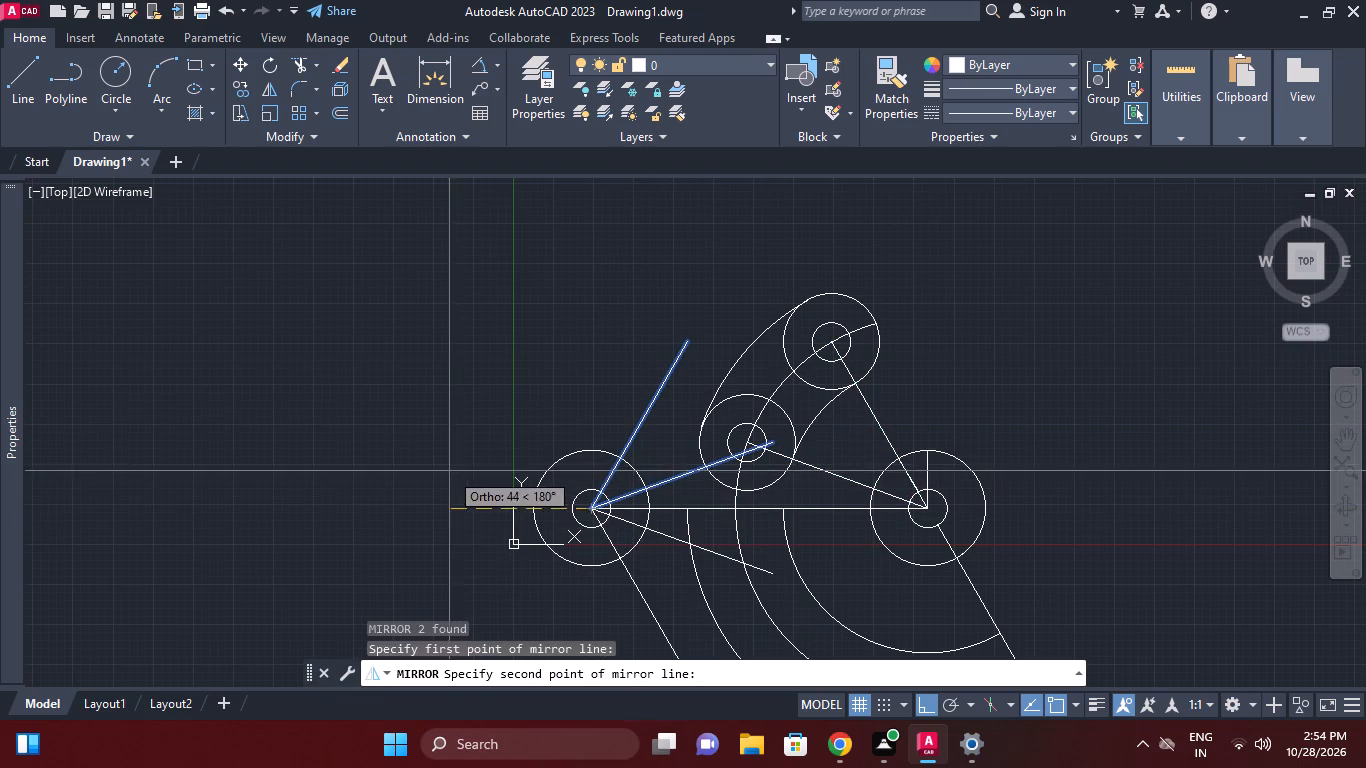
left_click(448, 470)
left_click_drag(506, 529, 448, 470)
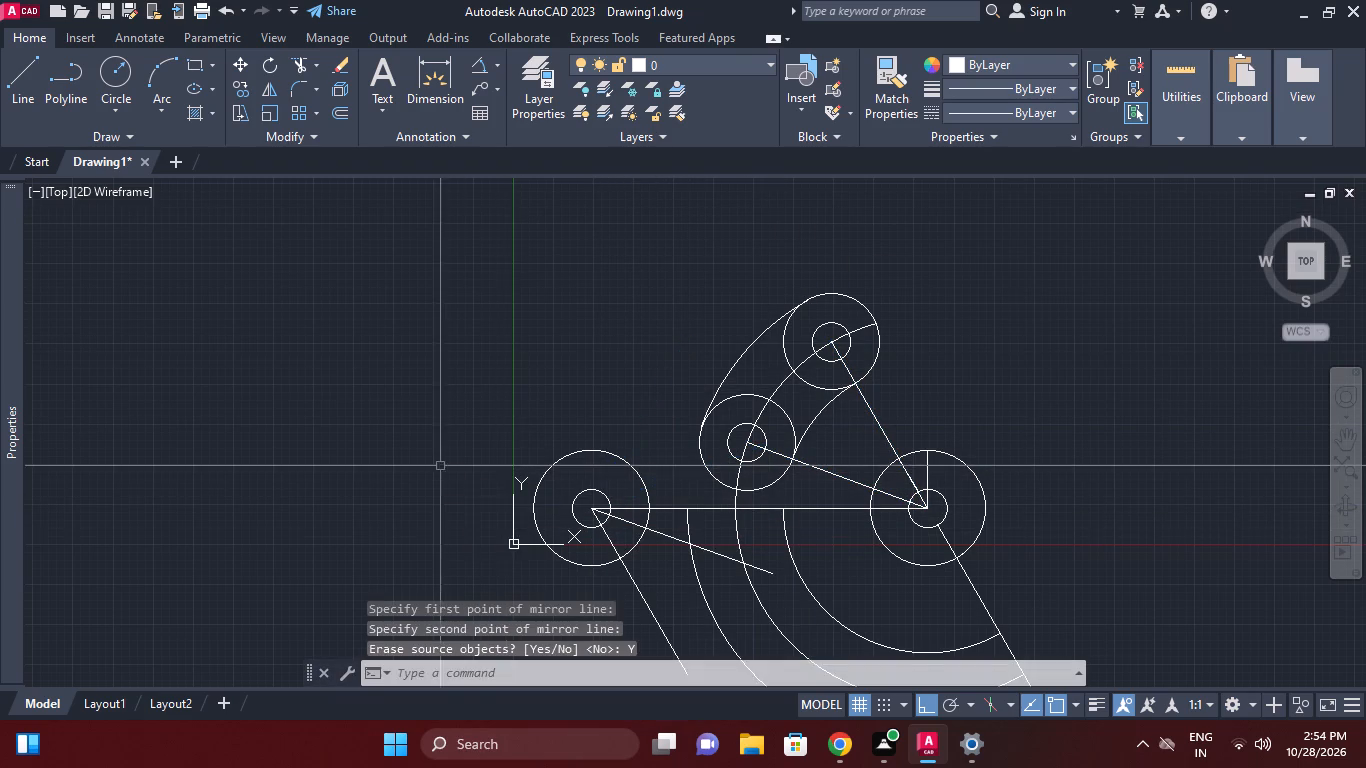
Erase the three large arcs centred on the right-hand circles that extend below the horizontal line.
middle_click_drag(531, 464, 538, 396)
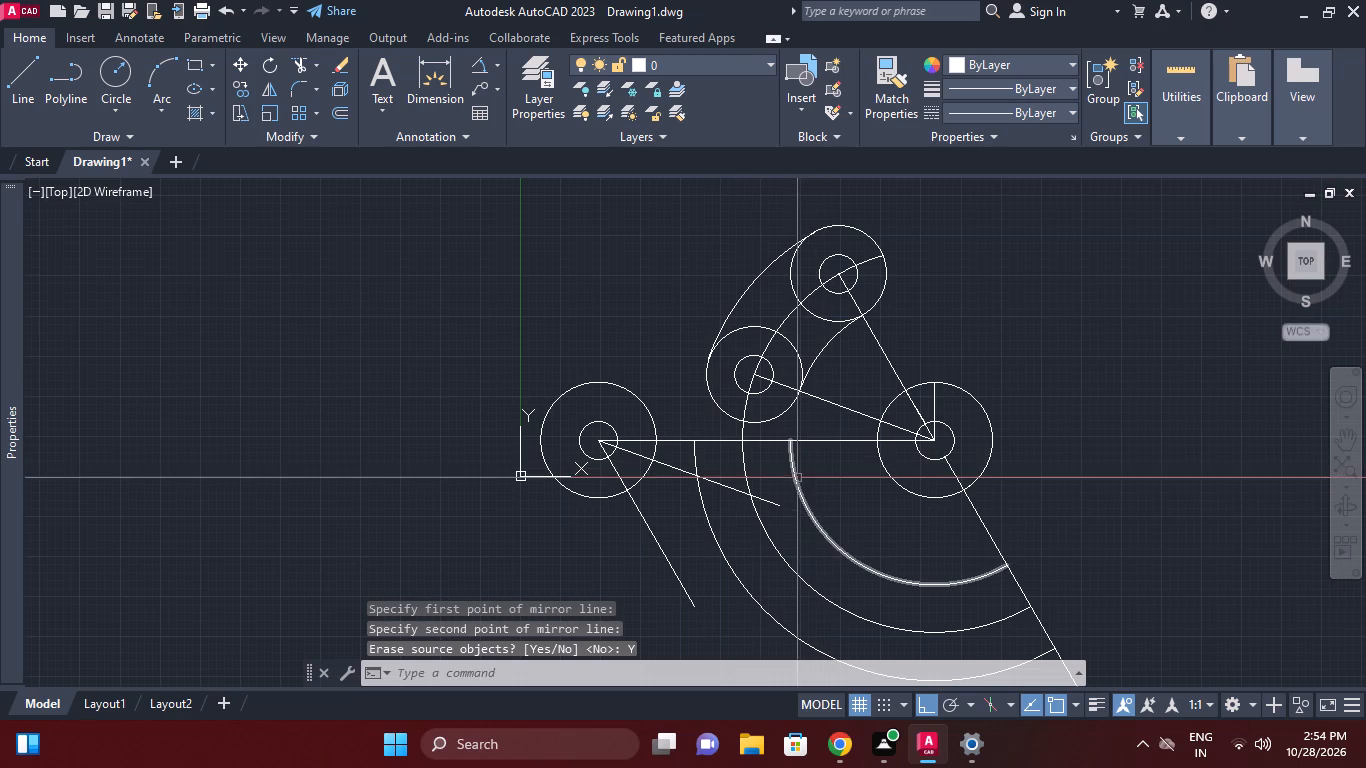
left_click(794, 478)
left_click(786, 551)
left_click(776, 554)
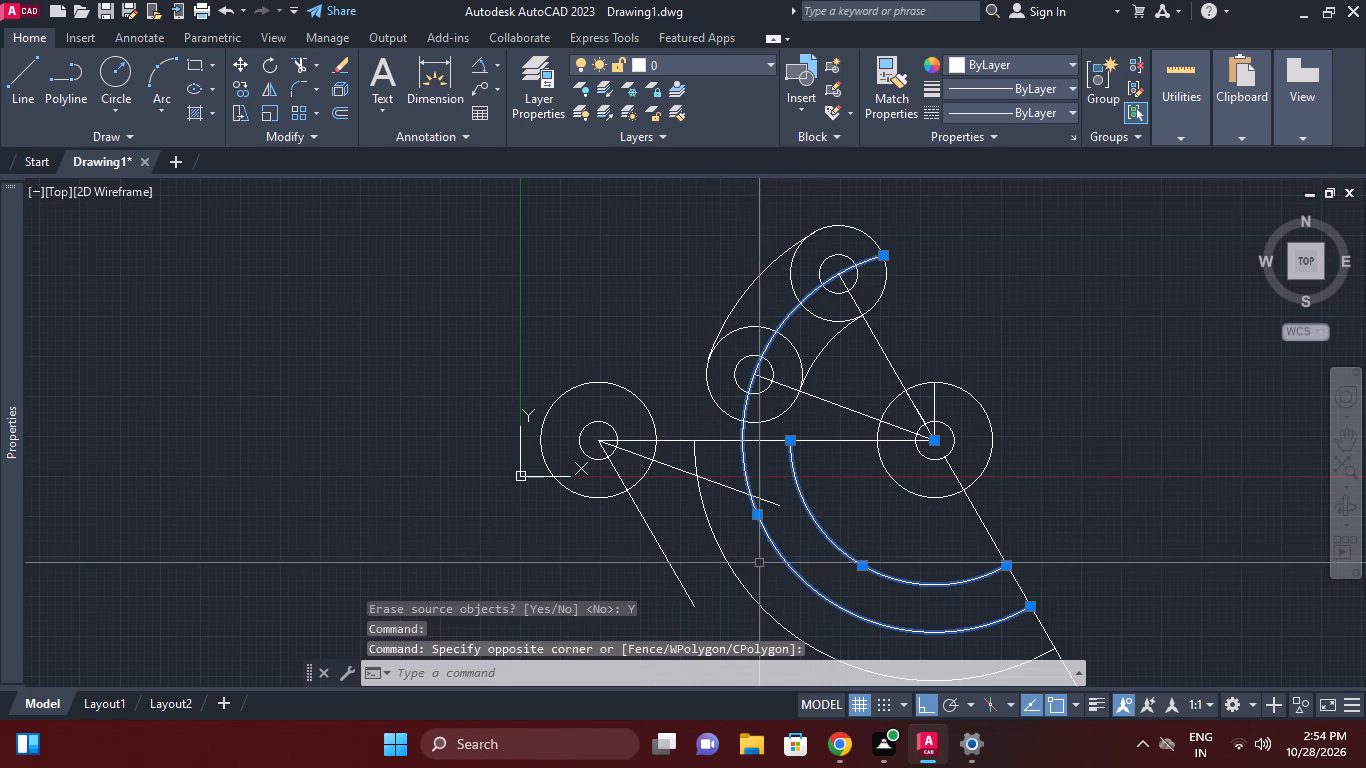
left_click(733, 573)
key("e")
key("space")
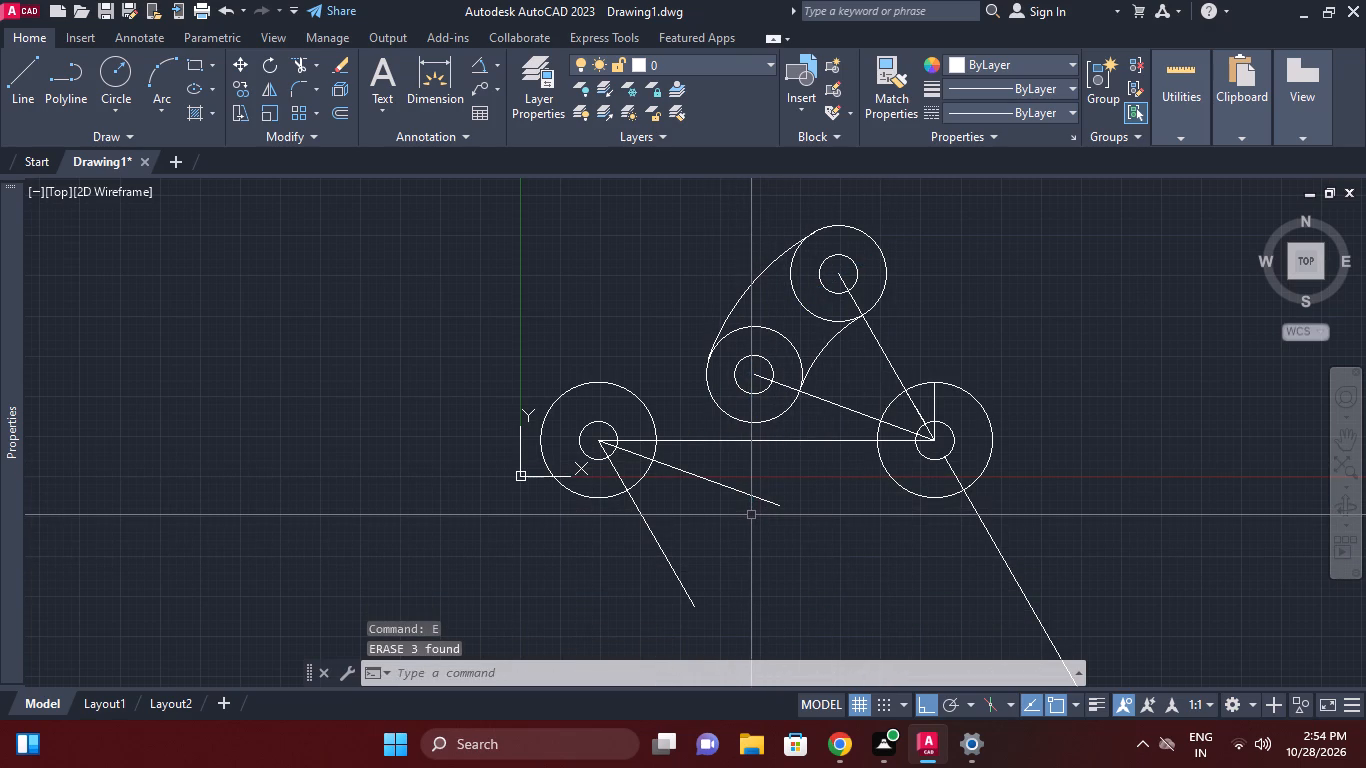
Draw a circle of 60 mm radius from the left-hand circles' centre.
key("c")
key("space")
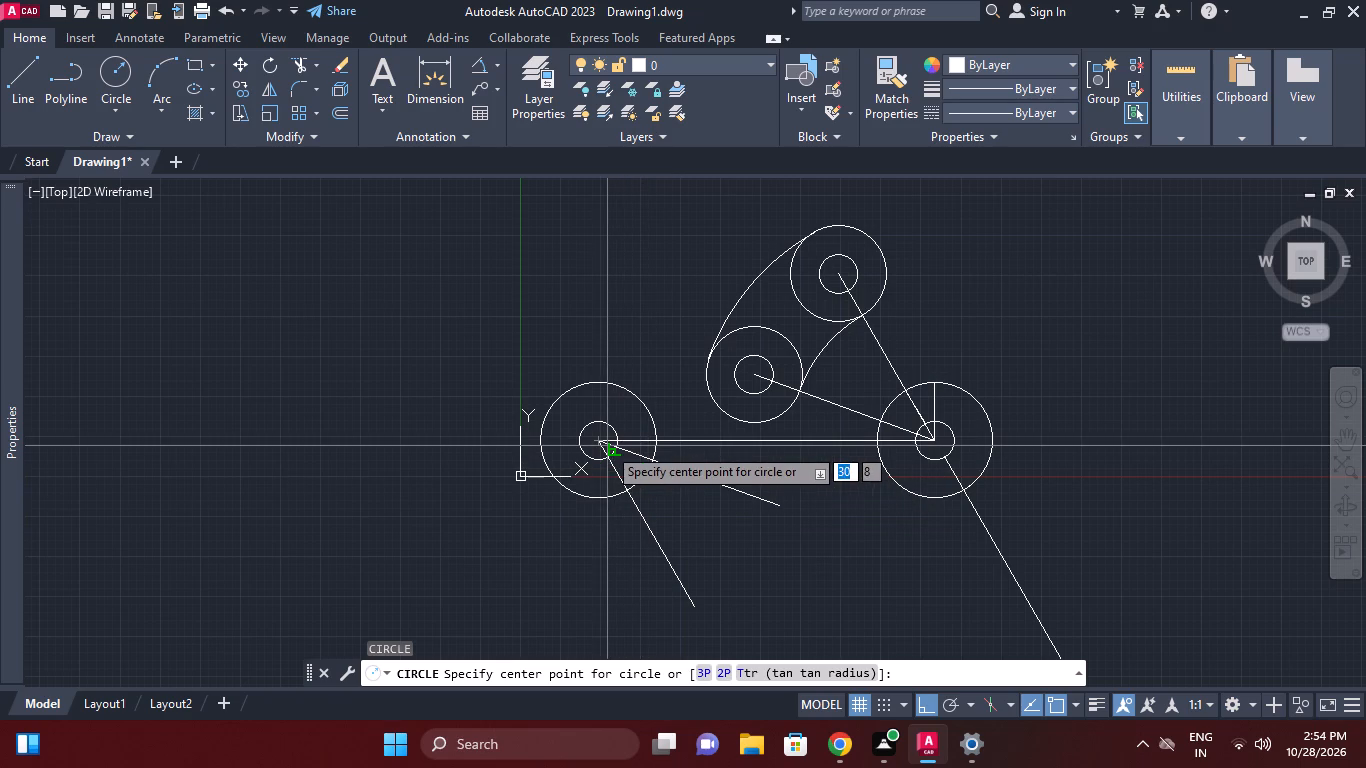
left_click(601, 444)
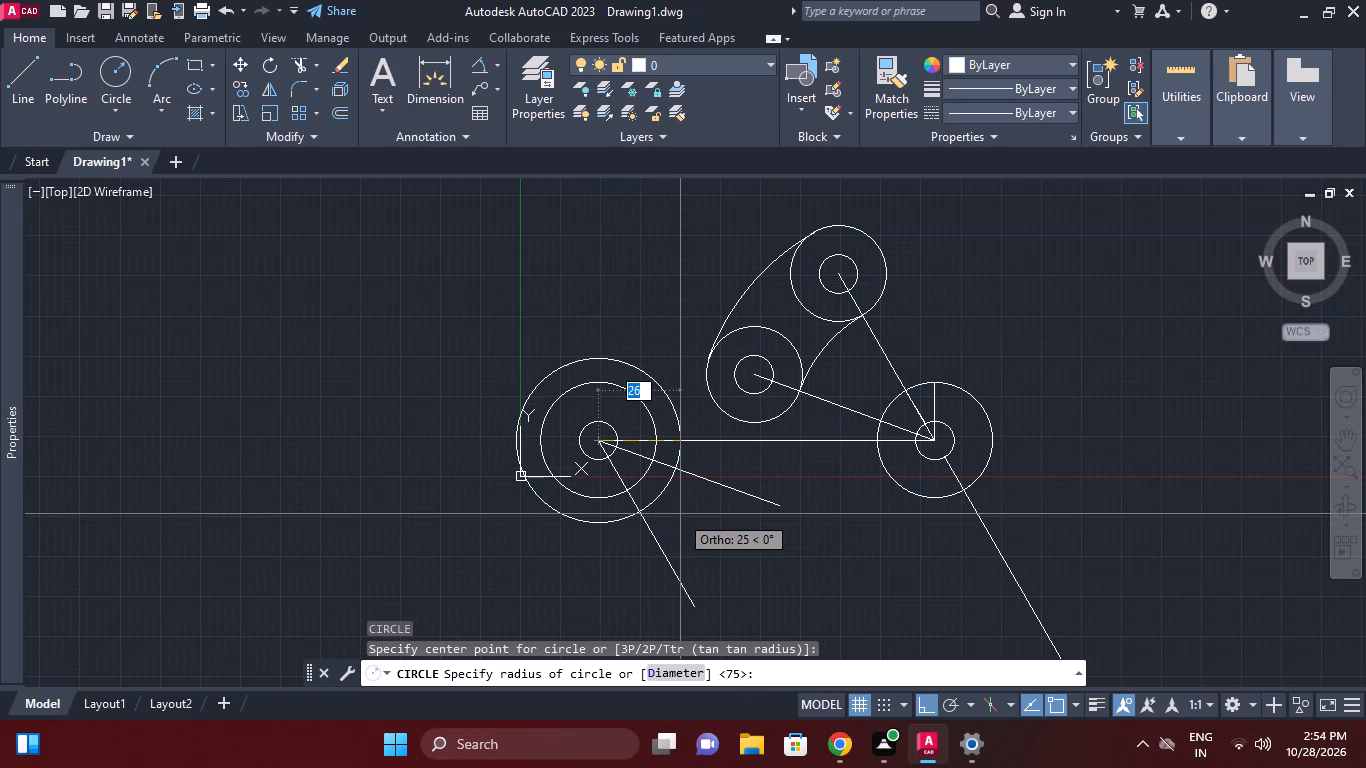
type("60")
key("Return")
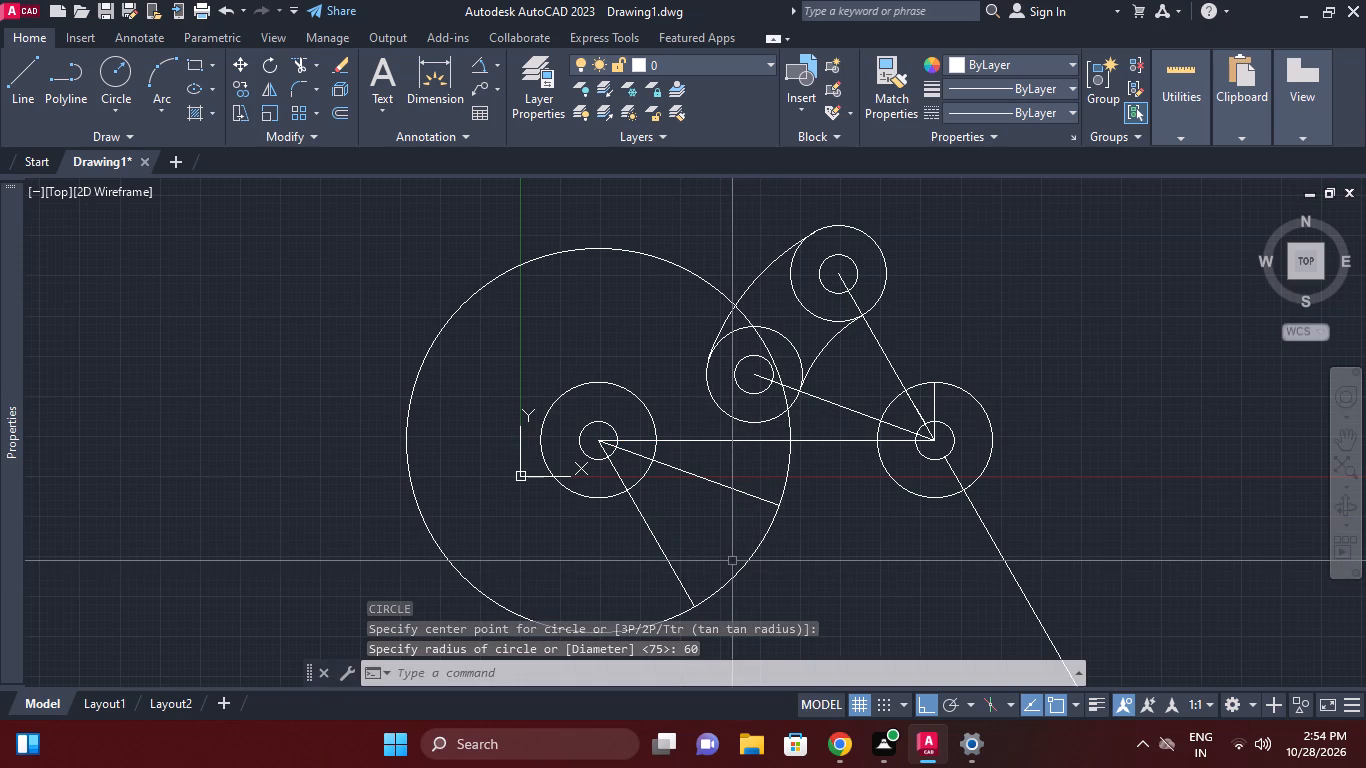
Draw concentric circles of 15 mm and 6 mm radius at the outer end of the steeper mirrored line.
type("c")
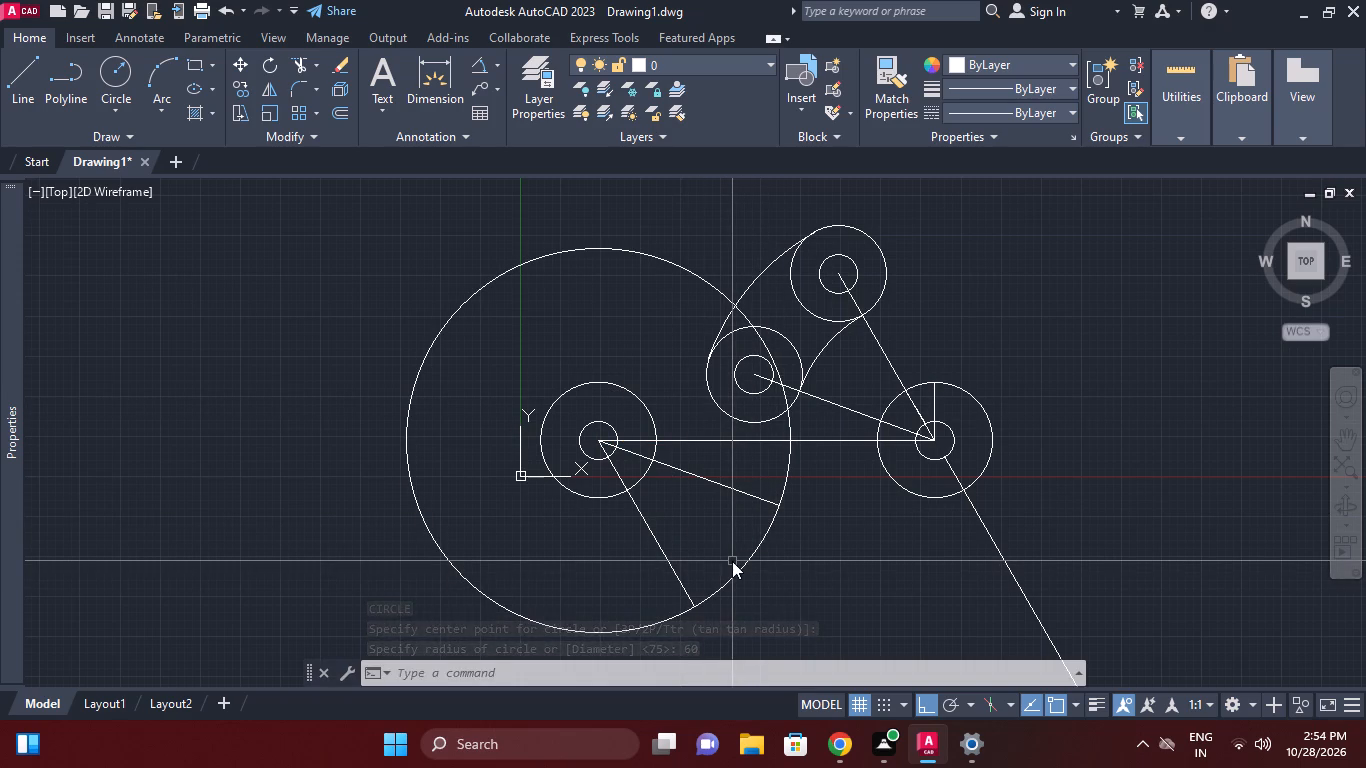
key("space")
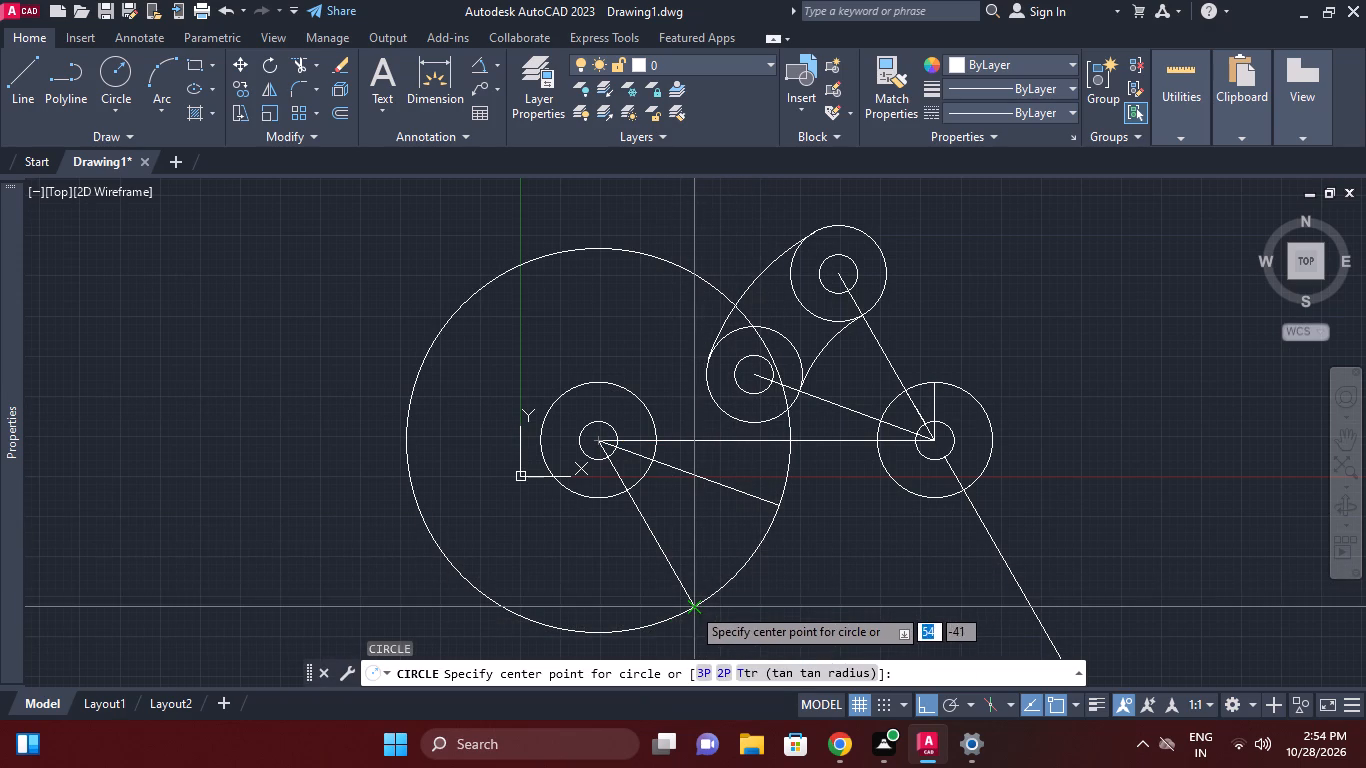
left_click(690, 606)
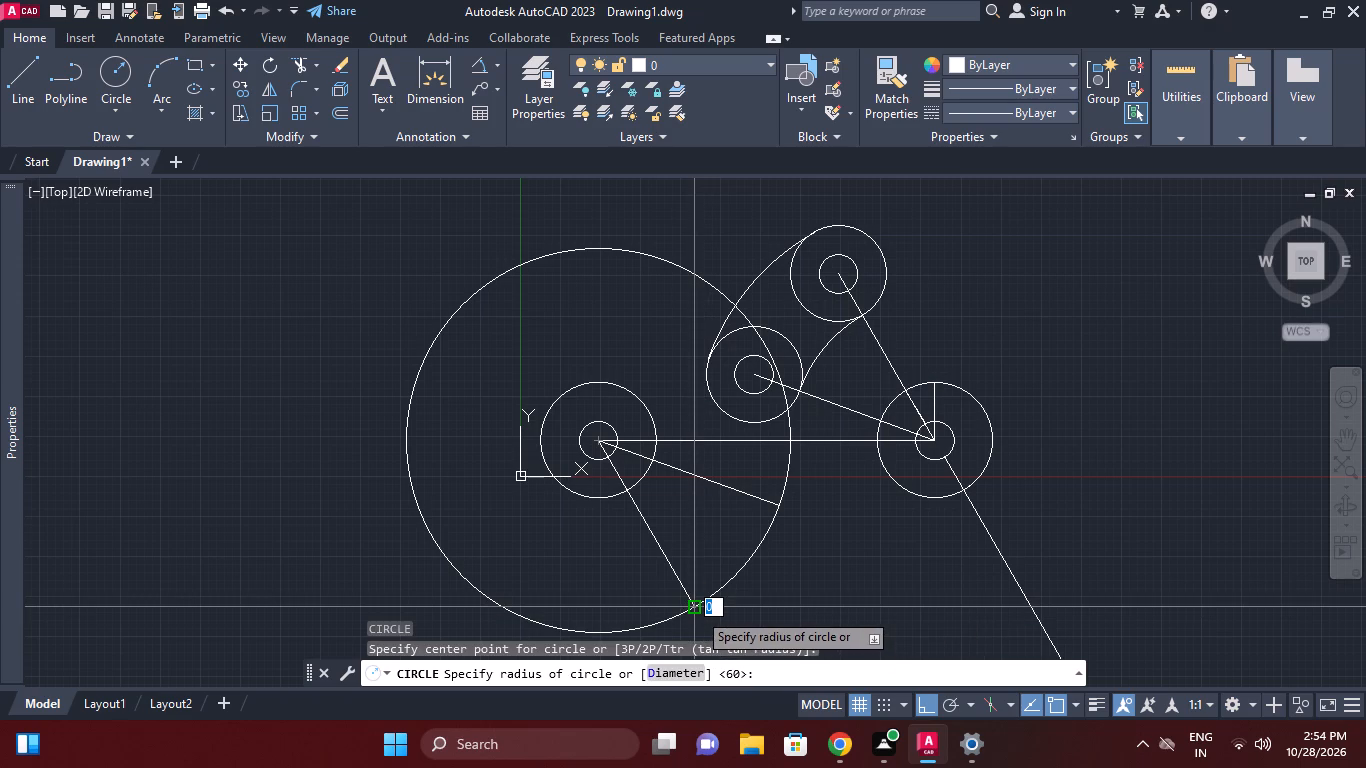
type("15")
key("Return")
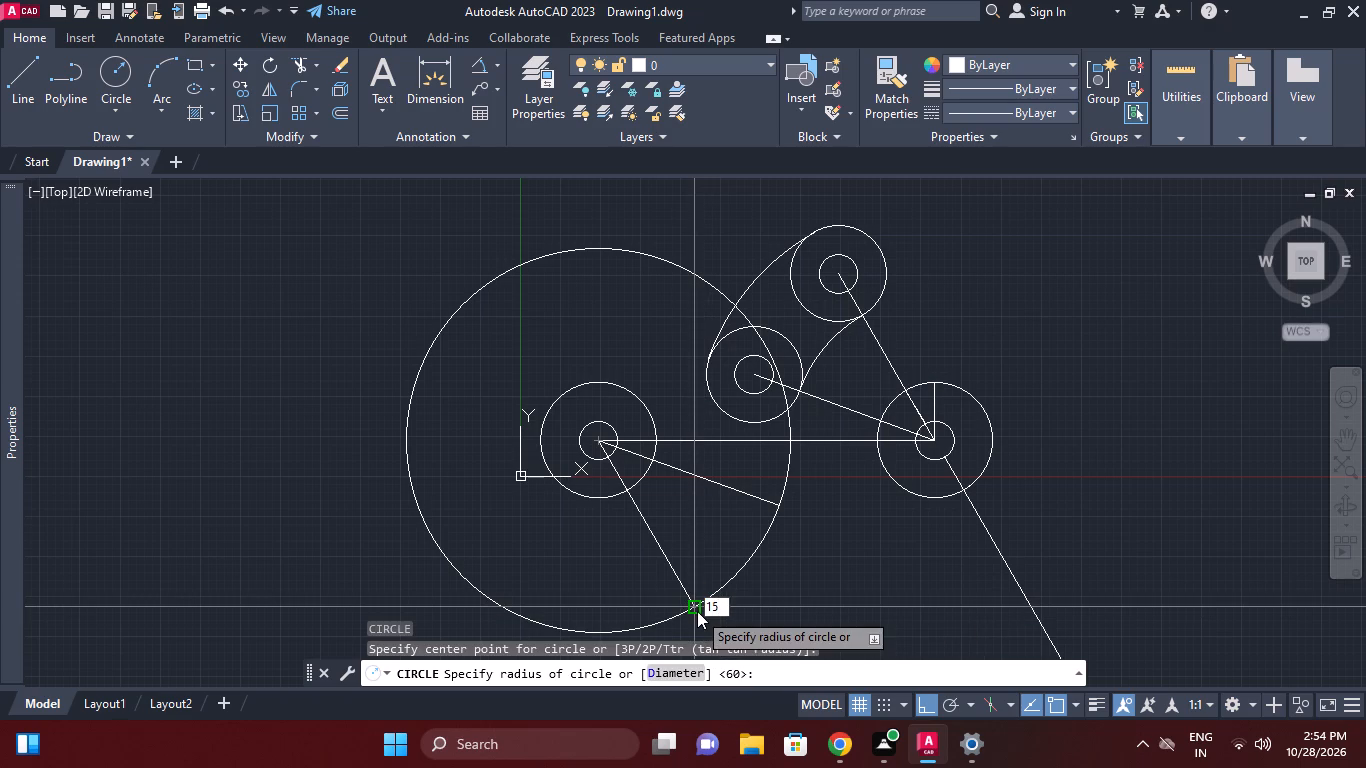
key("Return")
left_click(690, 613)
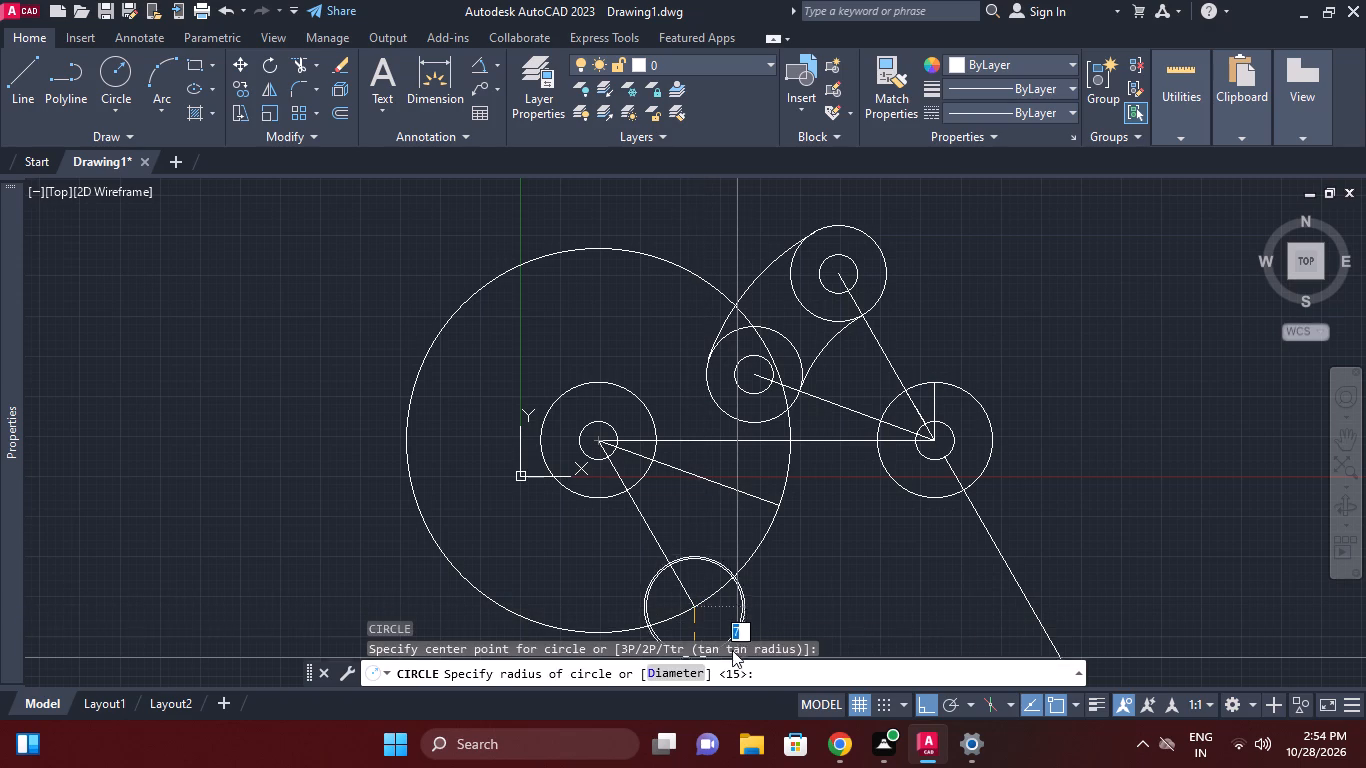
key("6")
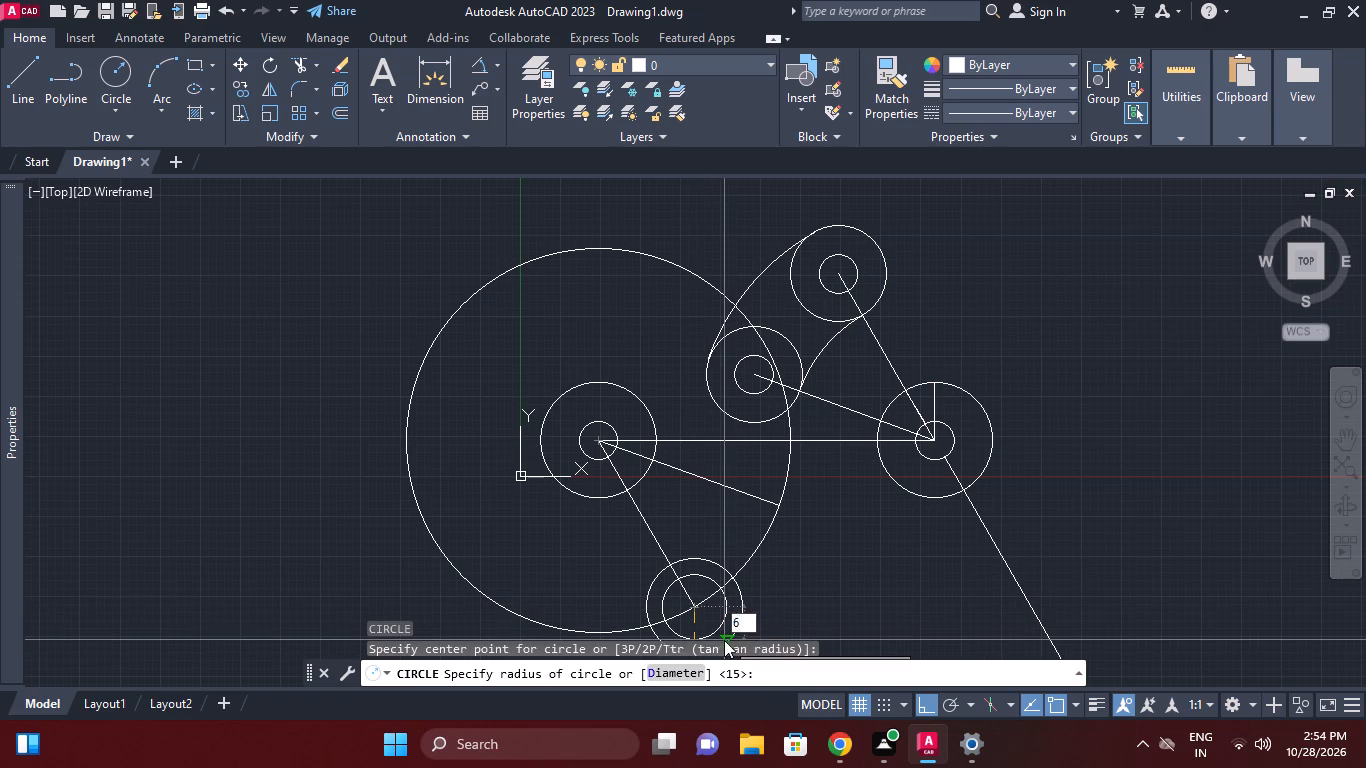
key("Return")
Draw concentric circles of 15 mm and 6 mm radius at the outer end of the shallower mirrored line.
right_click(770, 538)
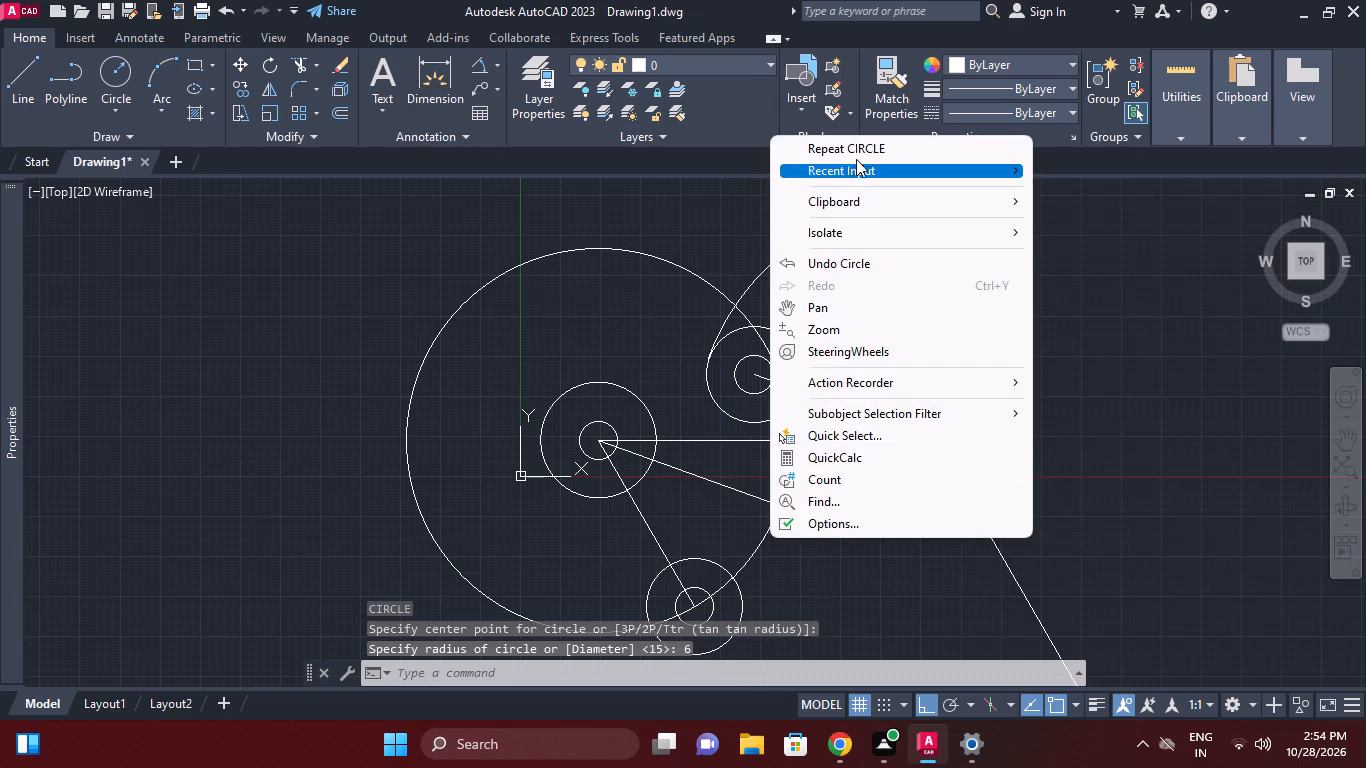
left_click(856, 158)
left_click(780, 501)
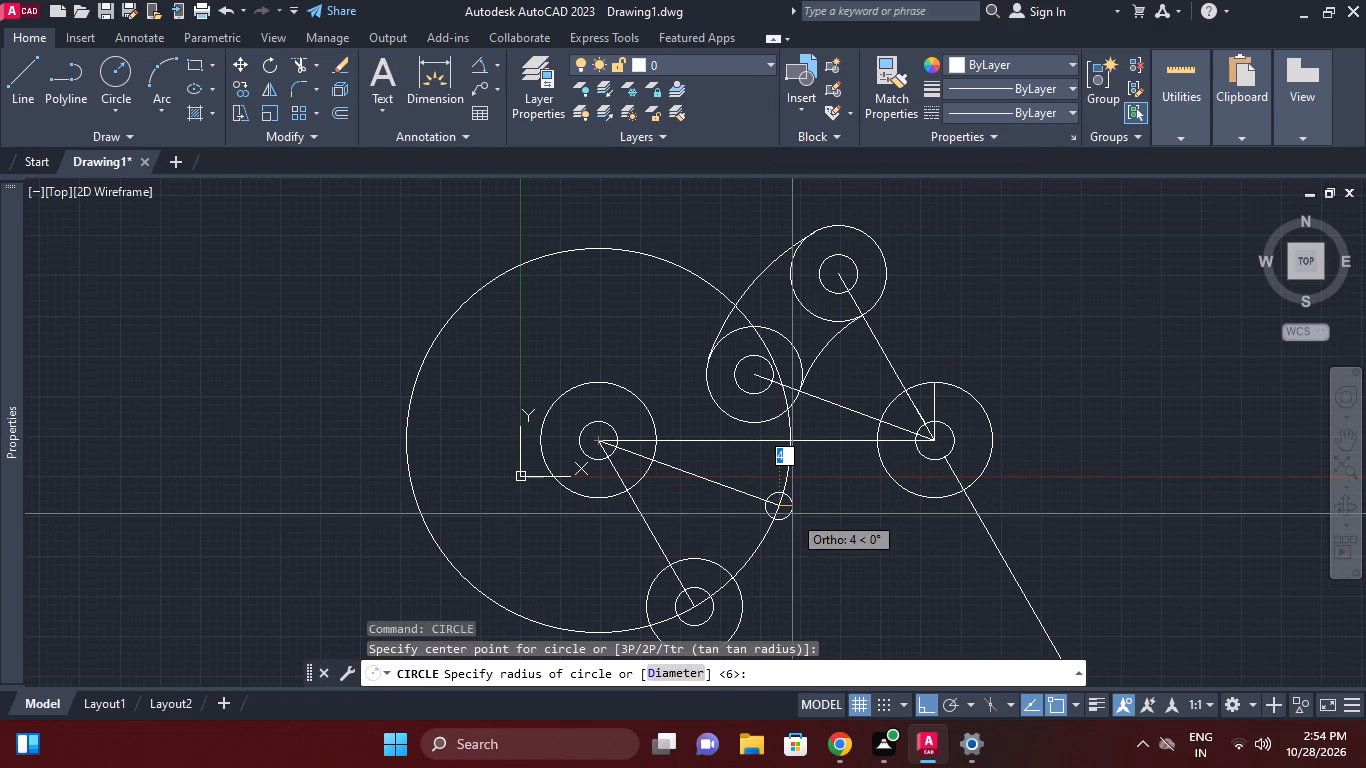
type("15")
key("Return")
key("Return")
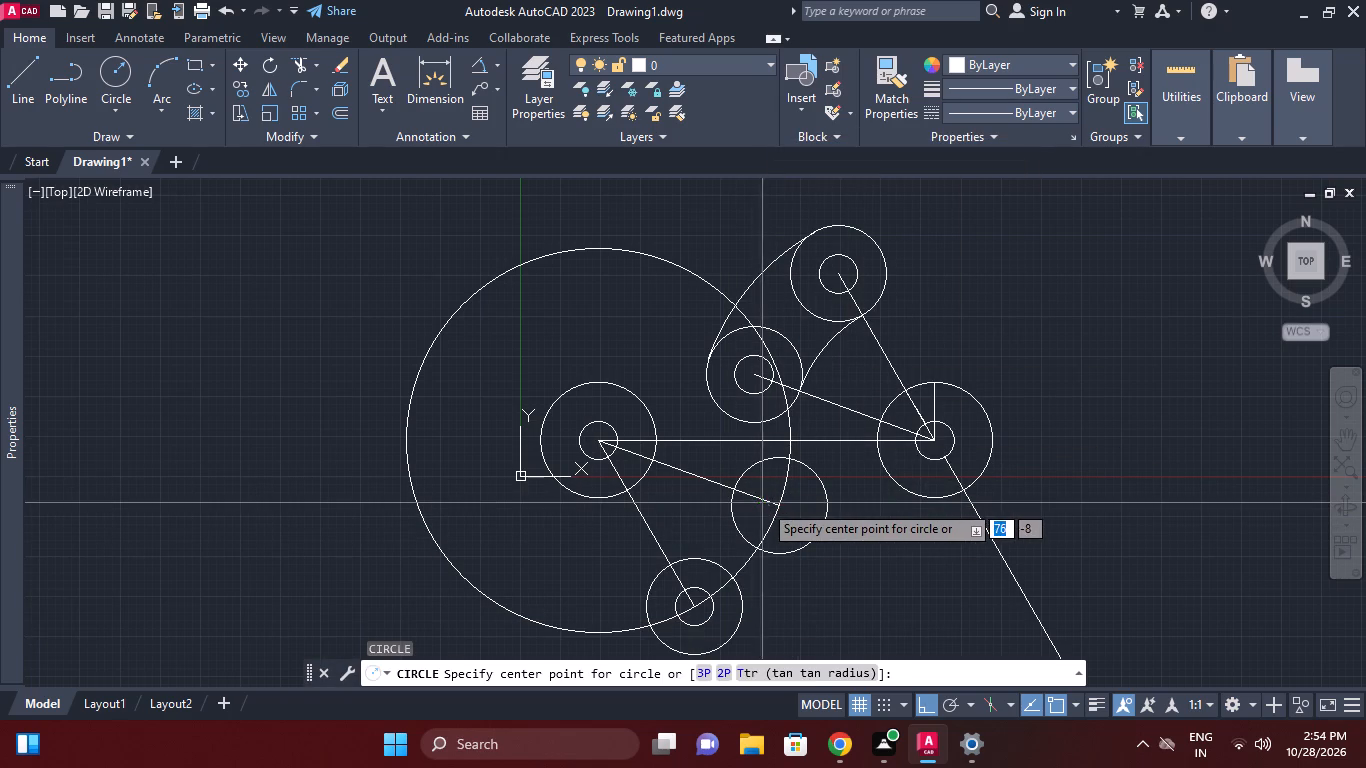
left_click(781, 506)
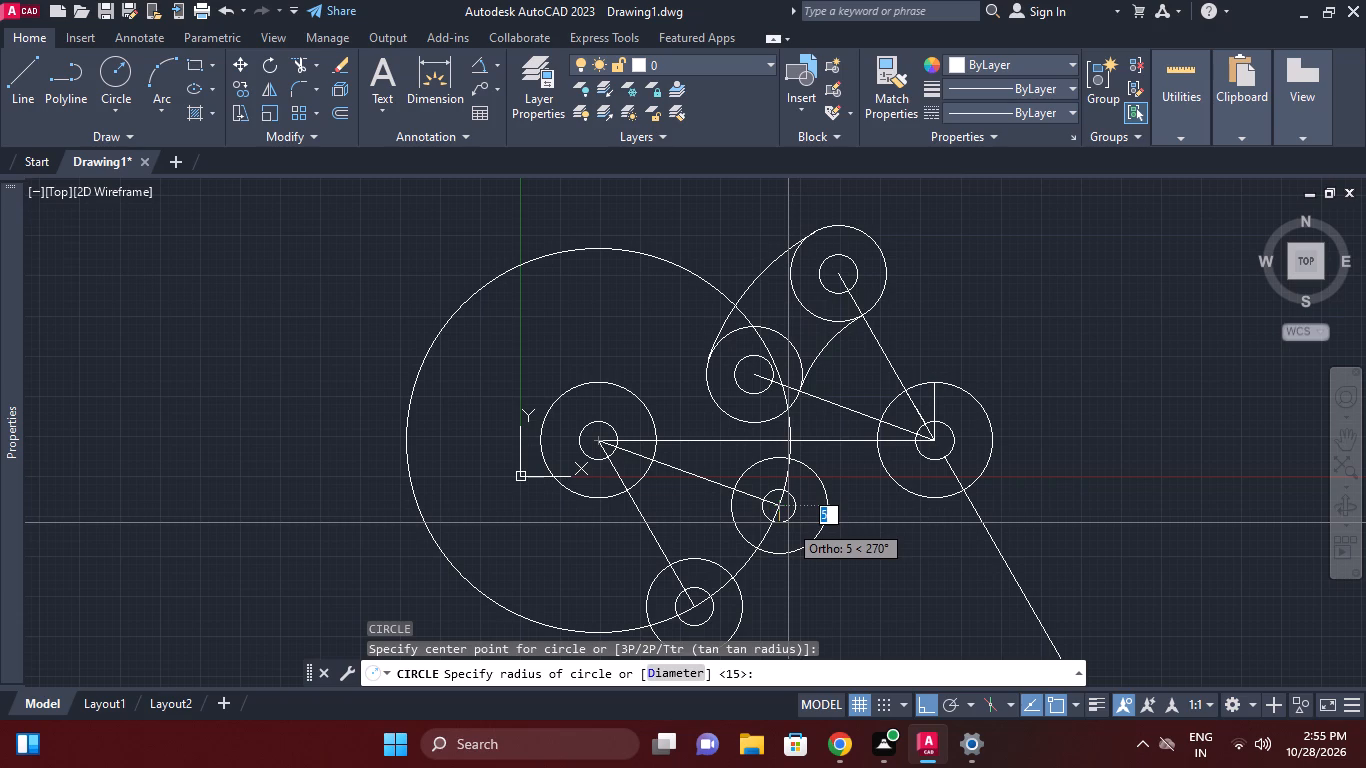
key("6")
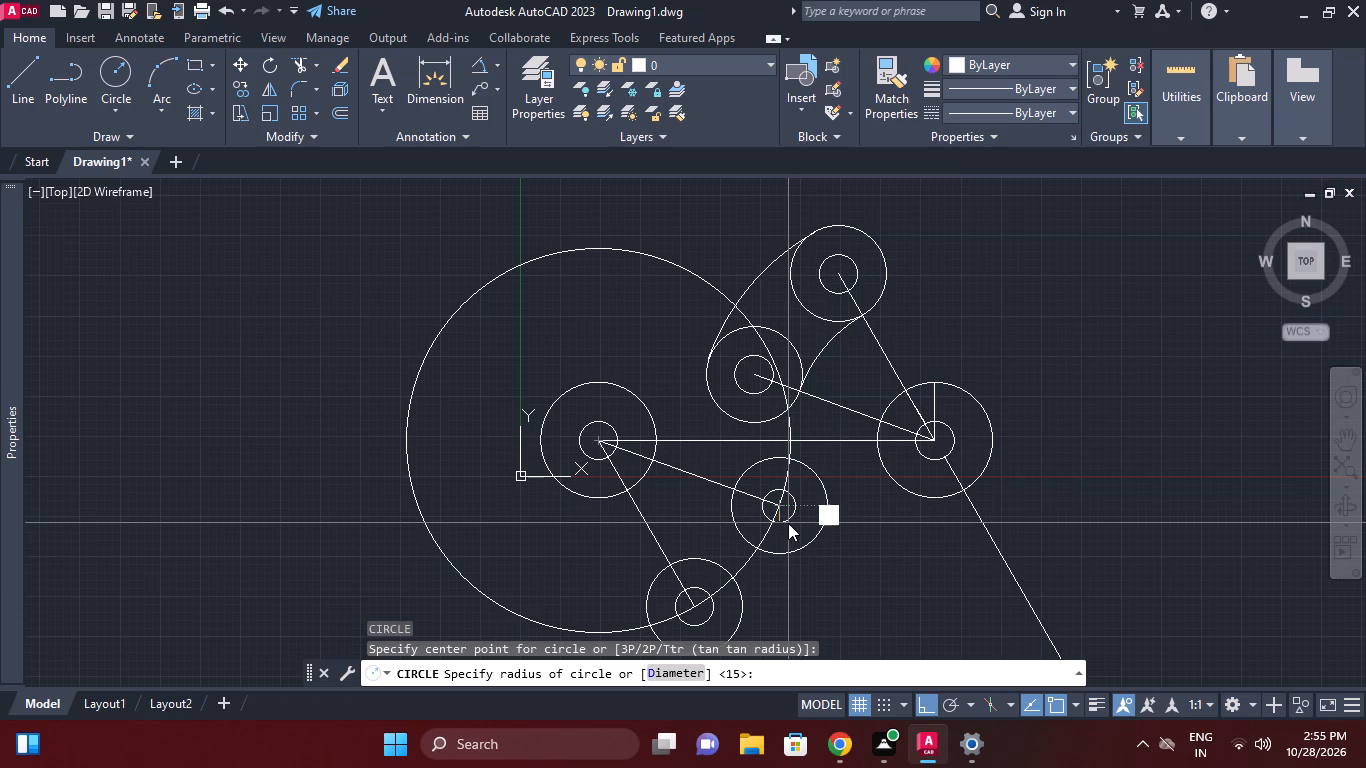
key("Return")
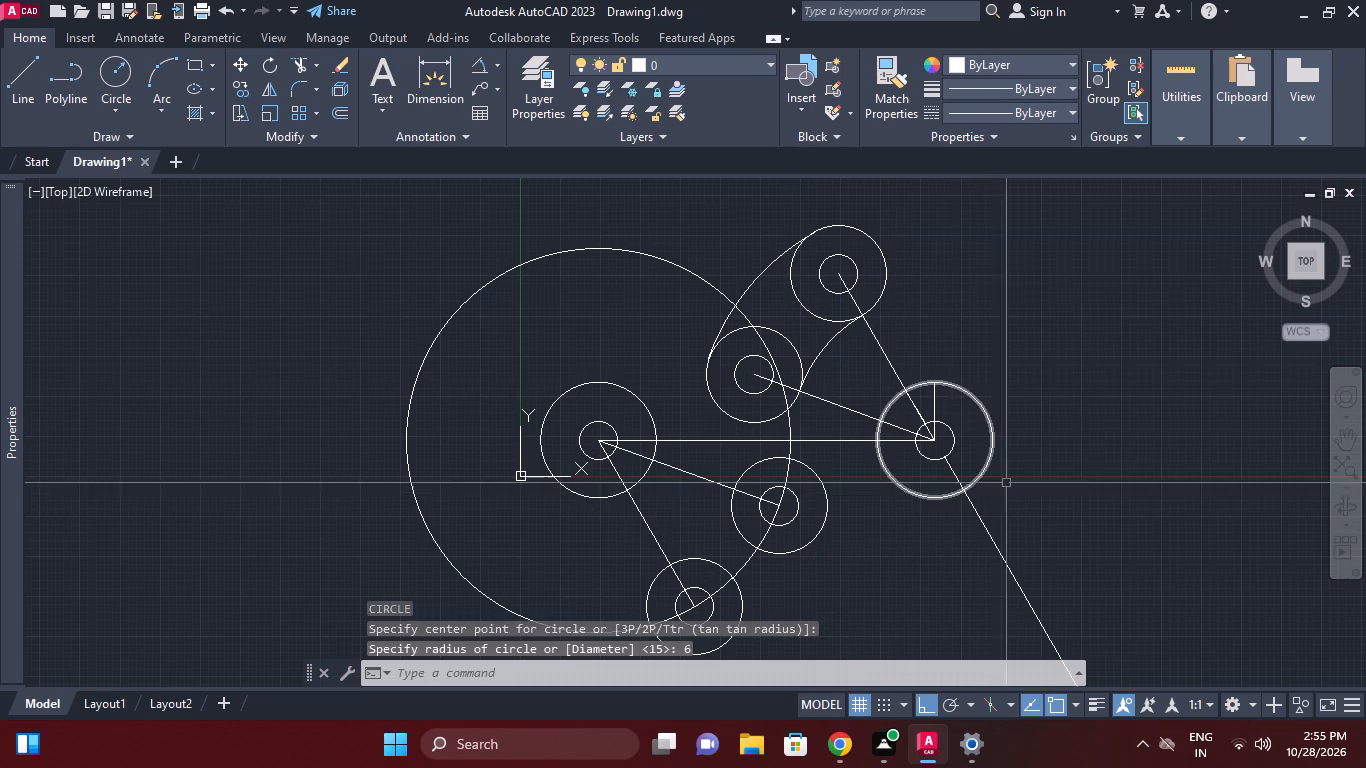
Check the diameter and radius of the outer right-hand circle with temporary dimensions, without placing them.
left_click(497, 67)
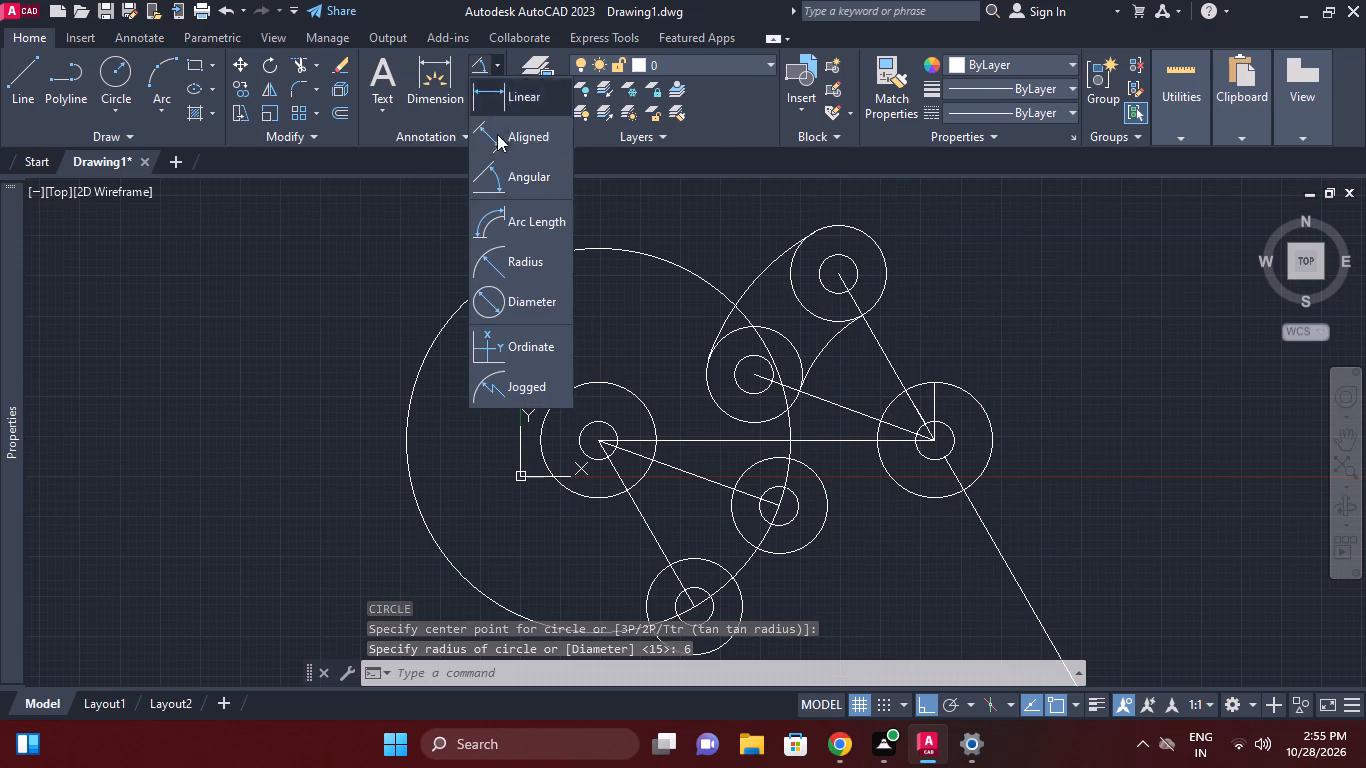
left_click(538, 304)
left_click(961, 392)
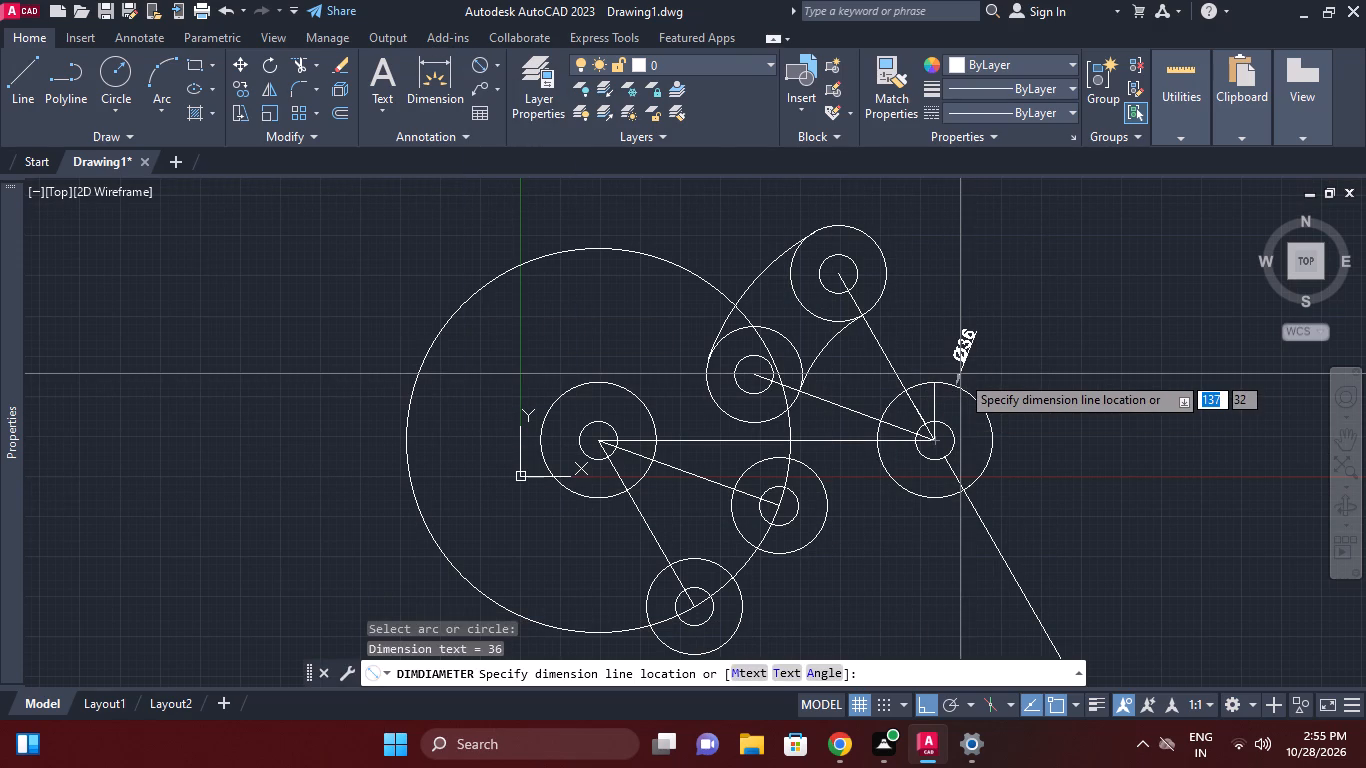
right_click(979, 351)
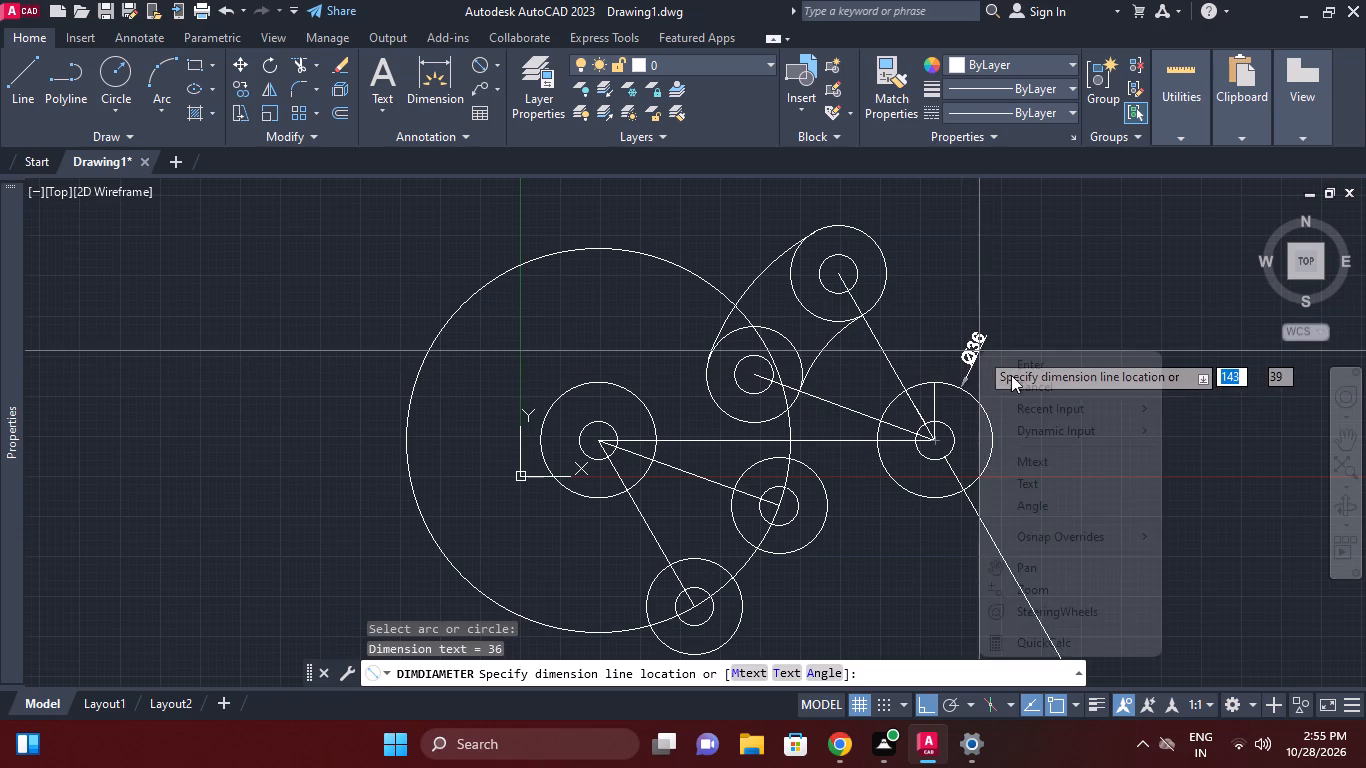
left_click(1017, 382)
left_click(497, 63)
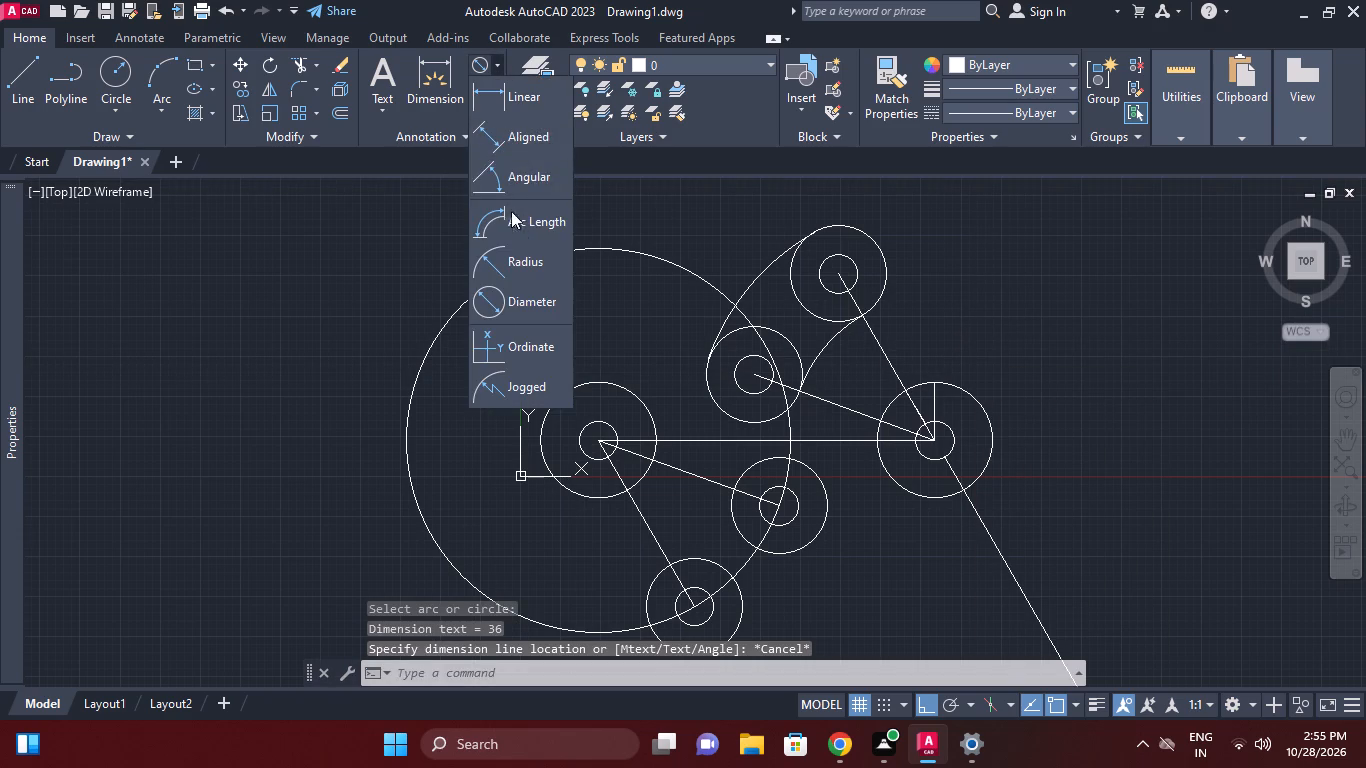
left_click(520, 252)
left_click(979, 406)
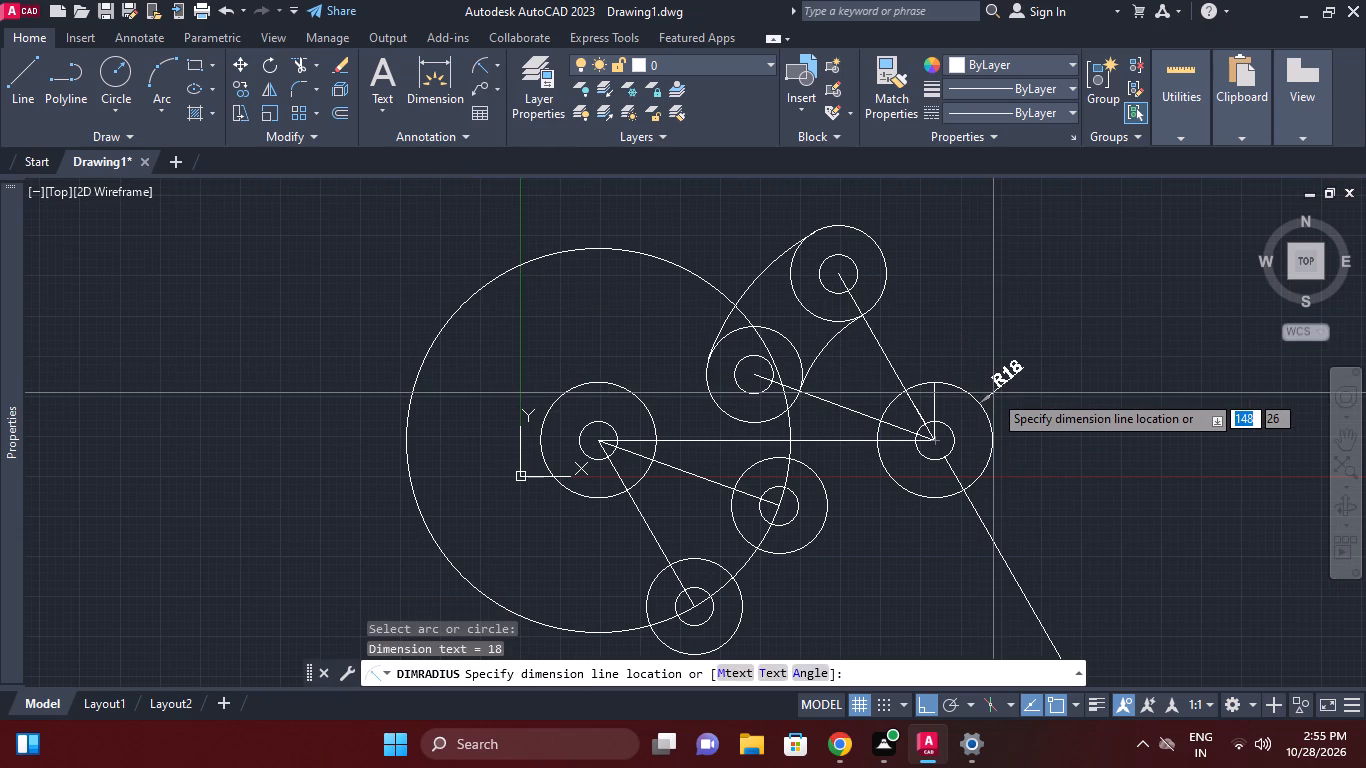
right_click(1012, 364)
left_click(1066, 392)
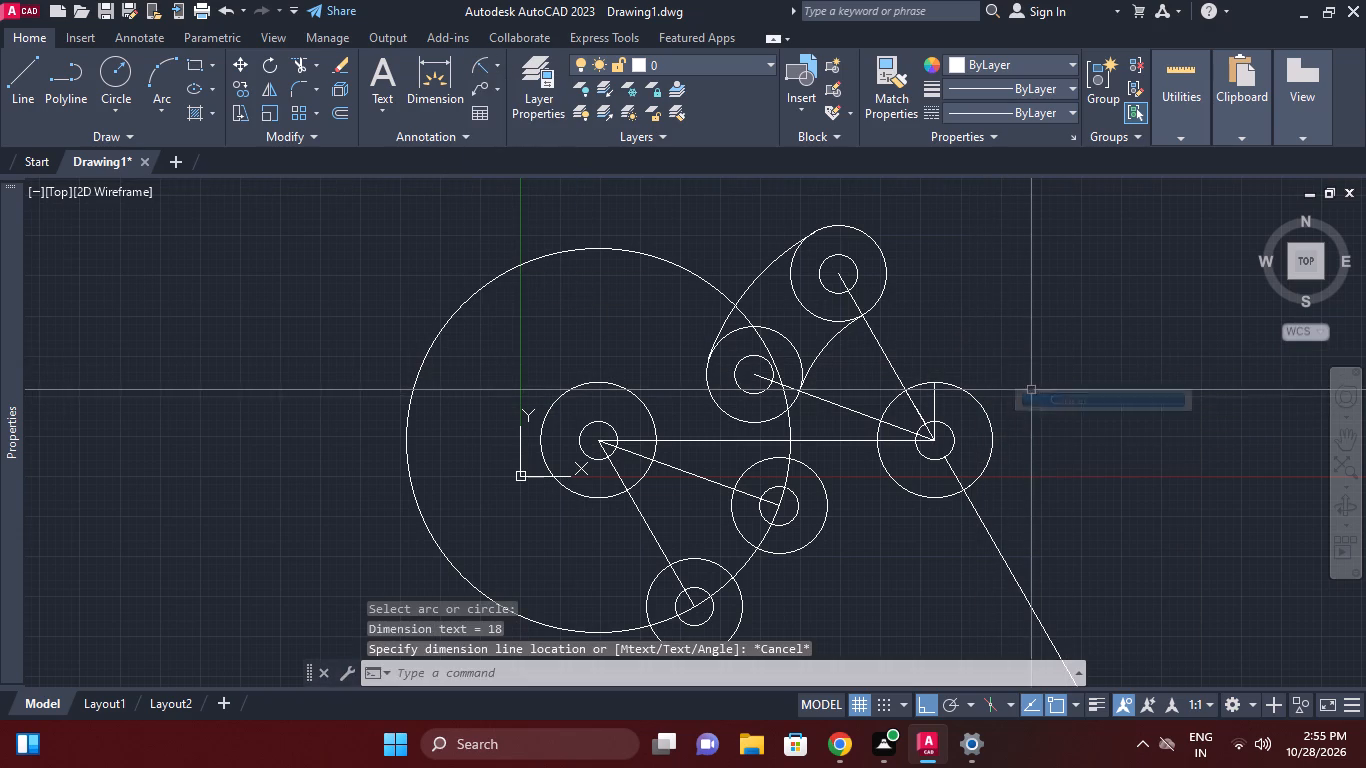
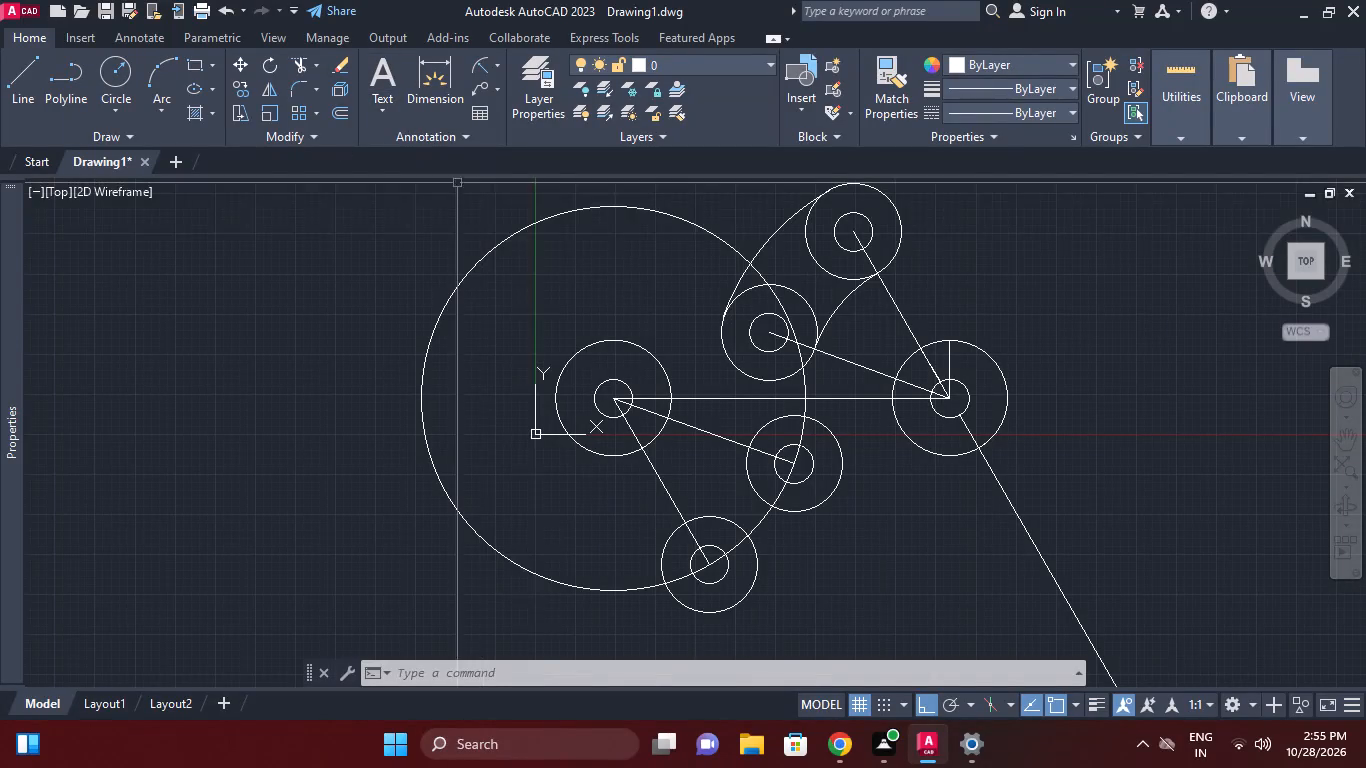
Erase the 60 mm radius construction circle around the left-hand circles' centre.
left_click(544, 251)
left_click(530, 209)
right_click(530, 209)
left_click(578, 324)
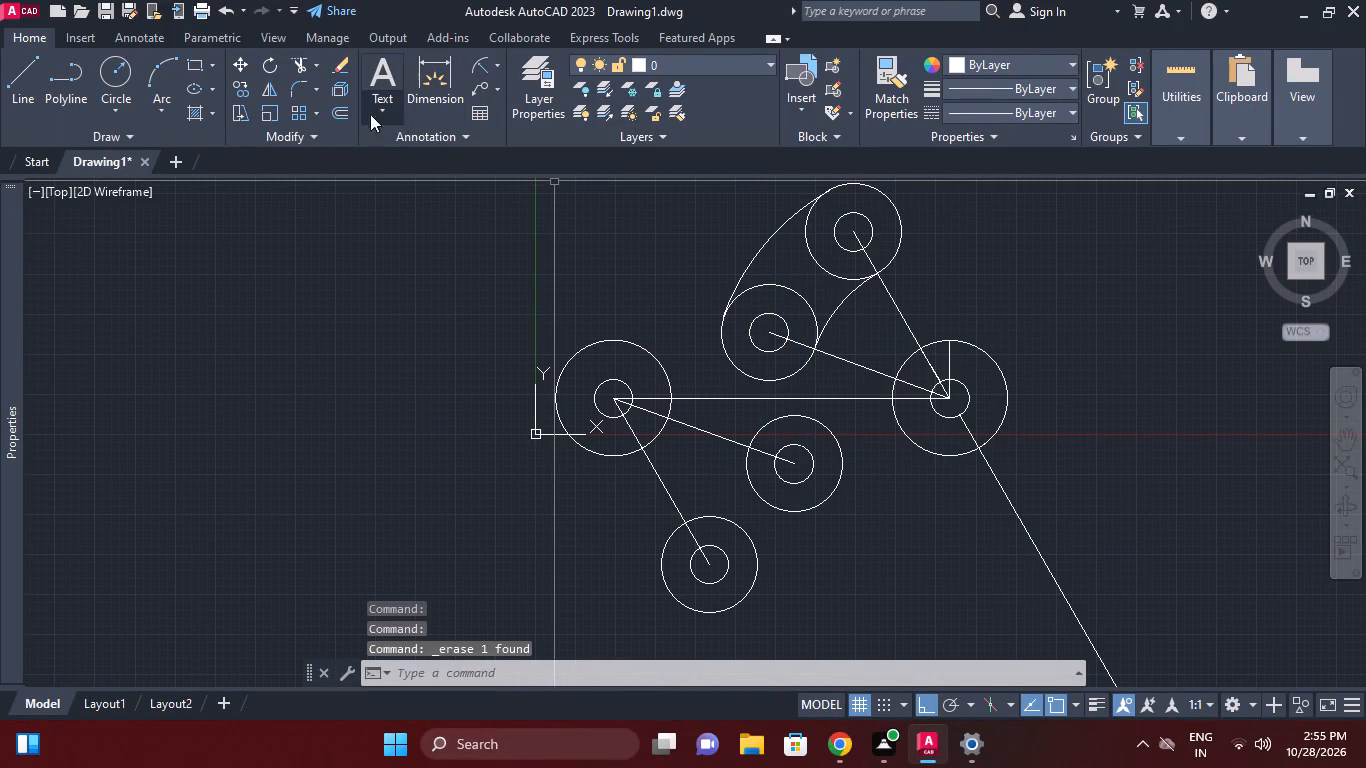
Draw a circle of 45 mm radius from the left-hand circles' centre, touching the near side of the lower arm's upper 15 mm radius circle.
left_click(117, 71)
scroll(612, 400, "up", 2)
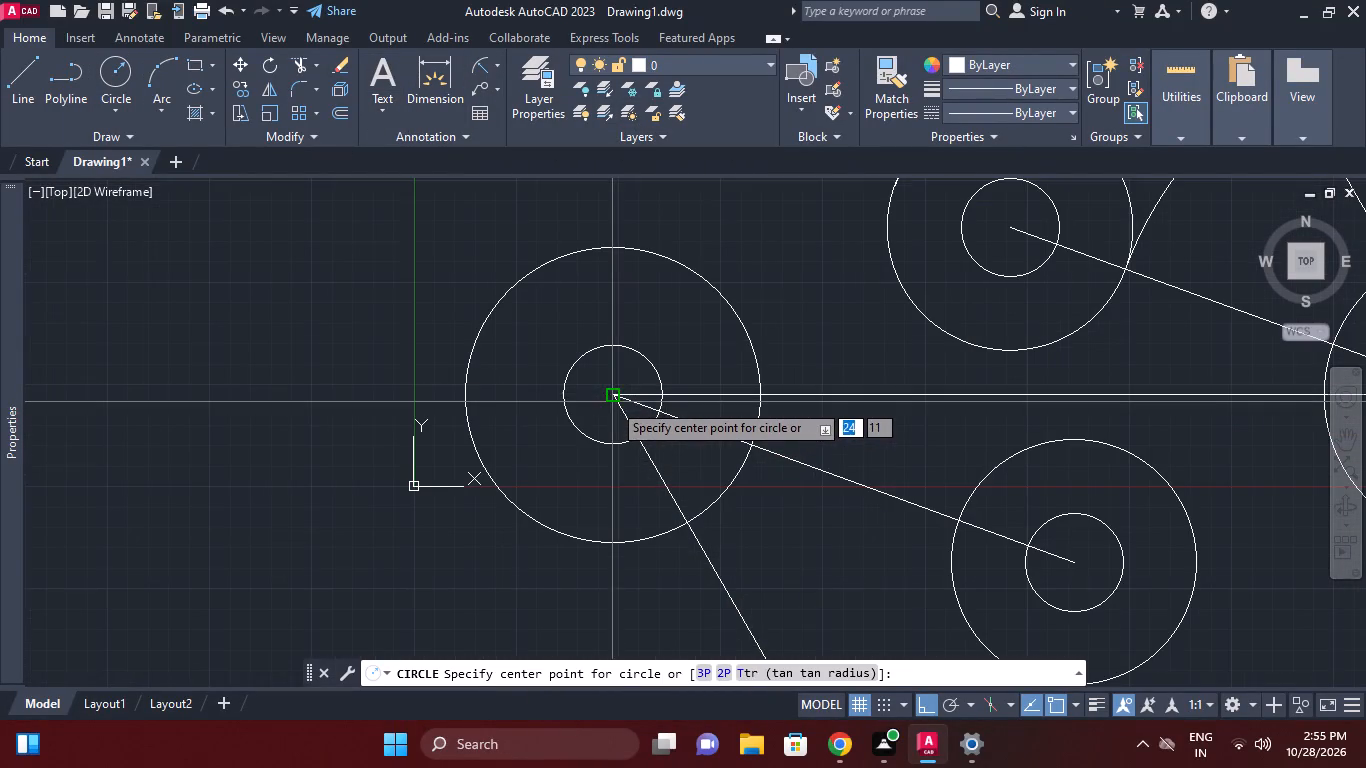
left_click(612, 402)
left_click(955, 522)
Draw a larger circle from the left-hand circles' centre, touching the far side of the lower arm's upper 15 mm radius circle.
middle_click_drag(989, 535, 914, 419)
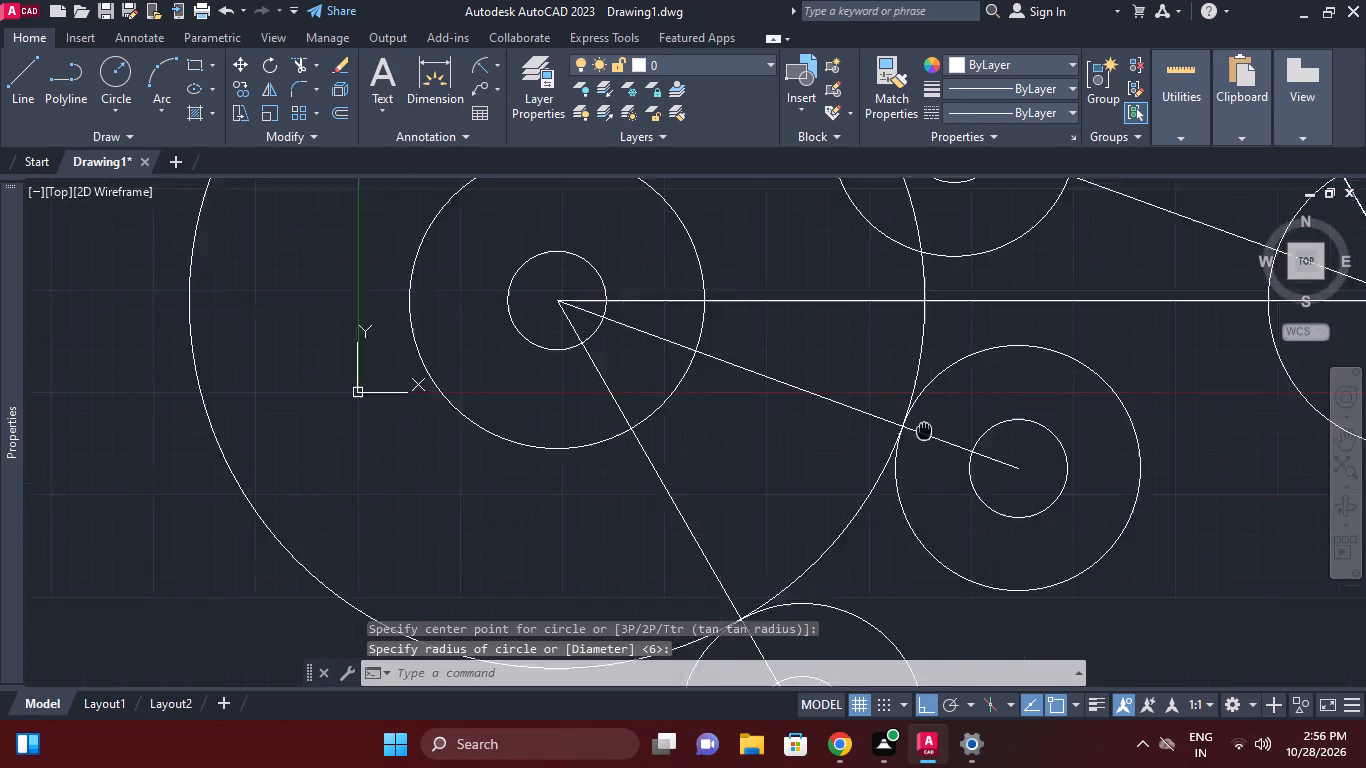
middle_click_drag(914, 419, 818, 364)
right_click(697, 355)
left_click(761, 336)
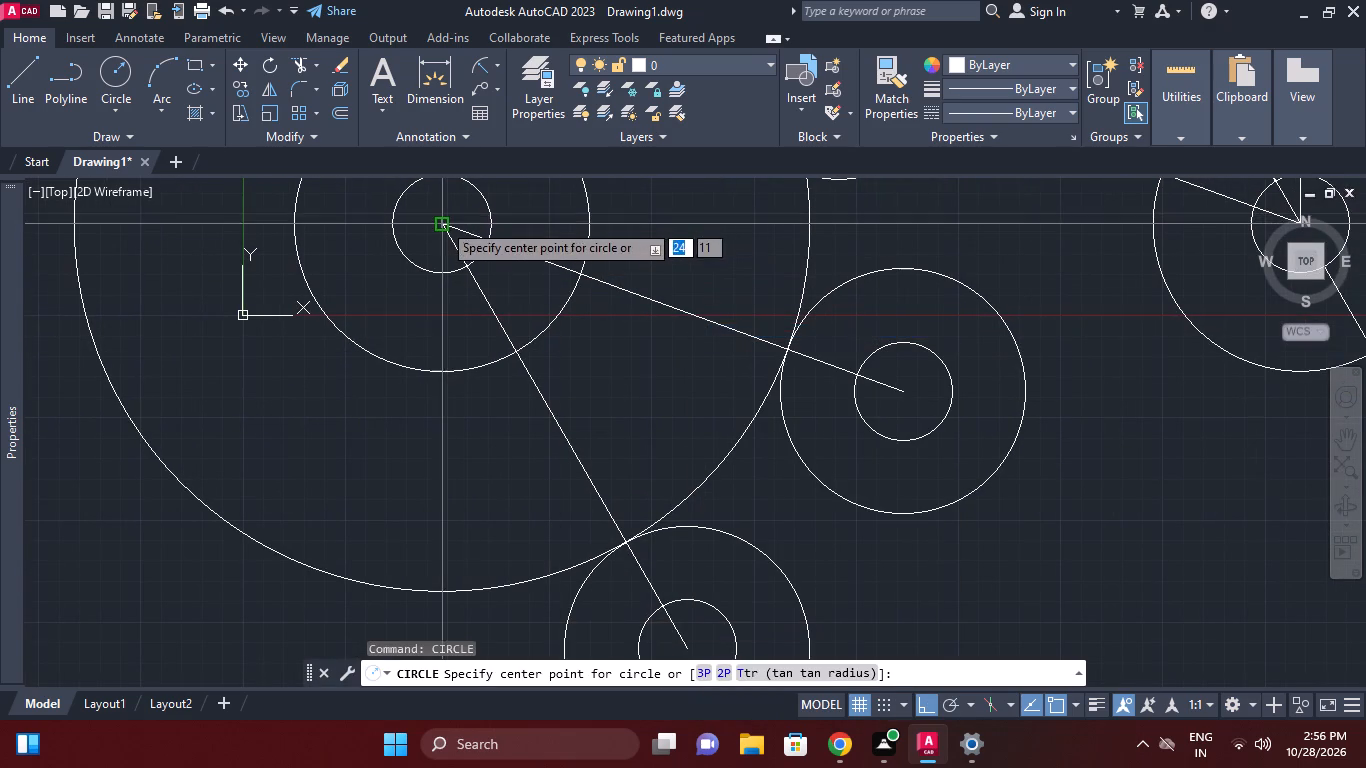
left_click(441, 225)
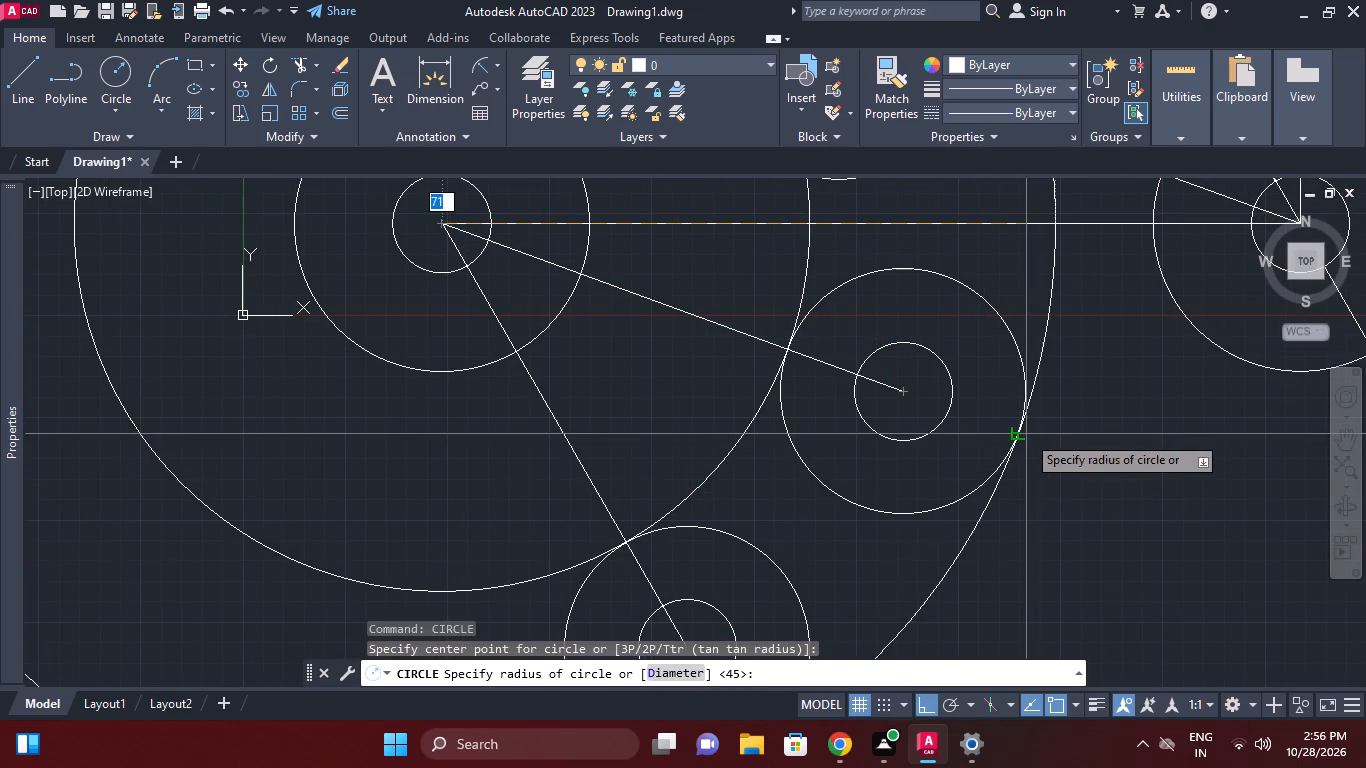
left_click(1020, 432)
Trim the two large concentric circles beside the lower arm, keeping the arcs that join its two 15 mm radius end circles.
middle_click_drag(1059, 445, 1048, 431)
scroll(1055, 442, "down", 1)
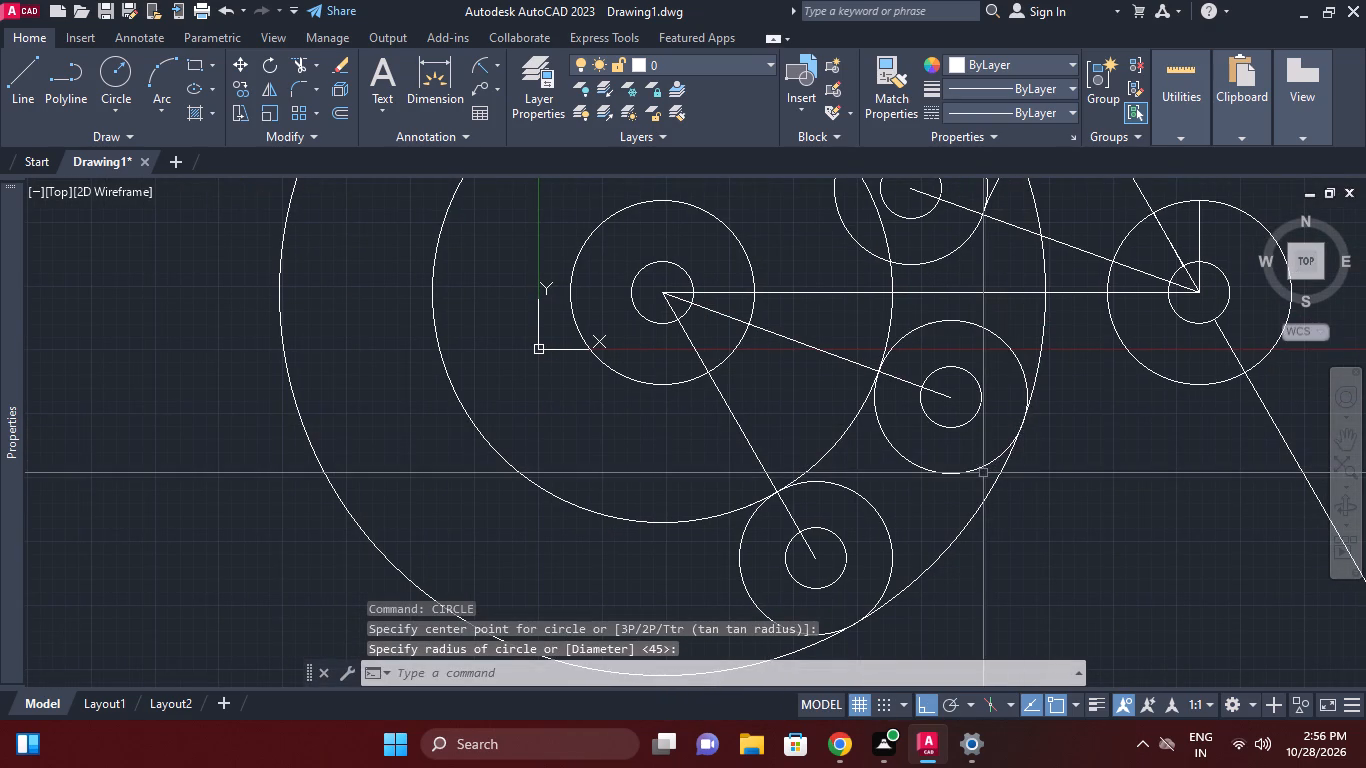
left_click(301, 67)
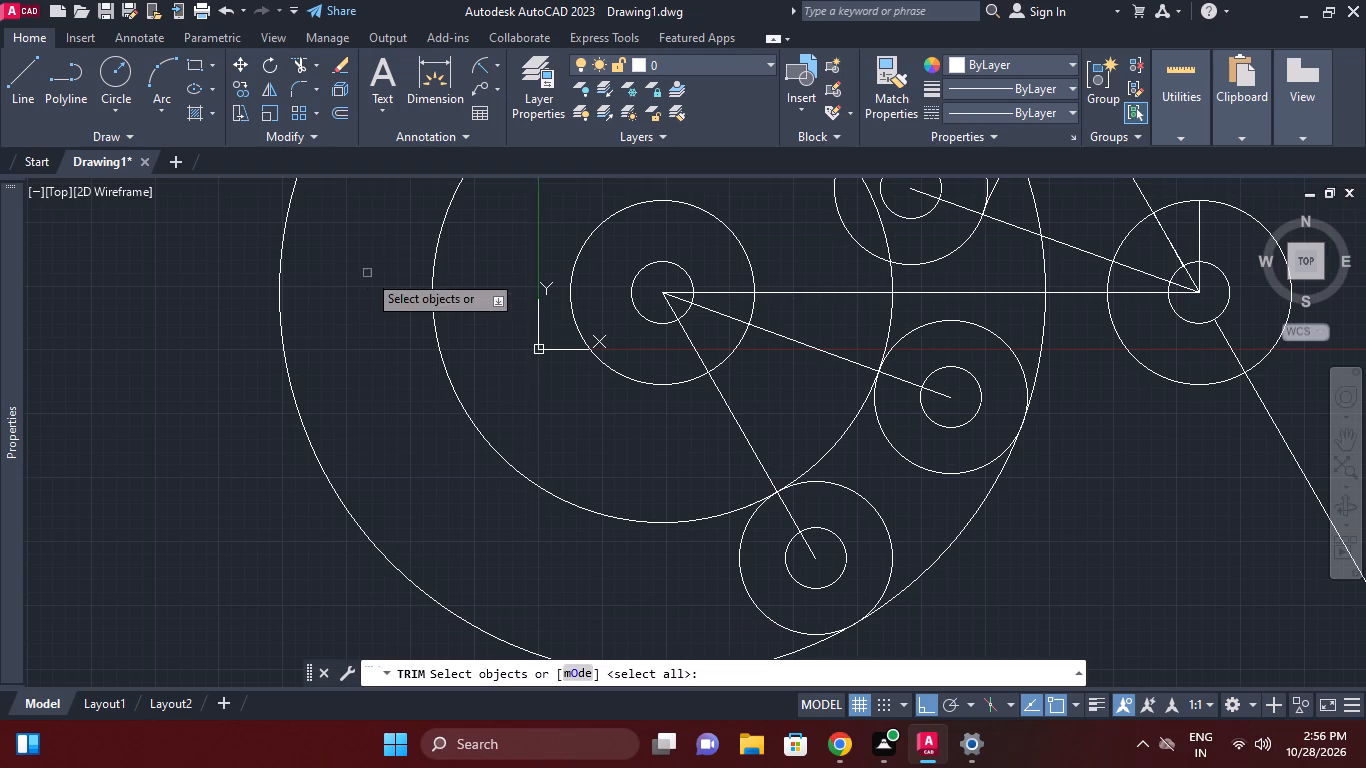
right_click(367, 273)
left_click(426, 287)
middle_click_drag(725, 513, 708, 445)
left_click(669, 444)
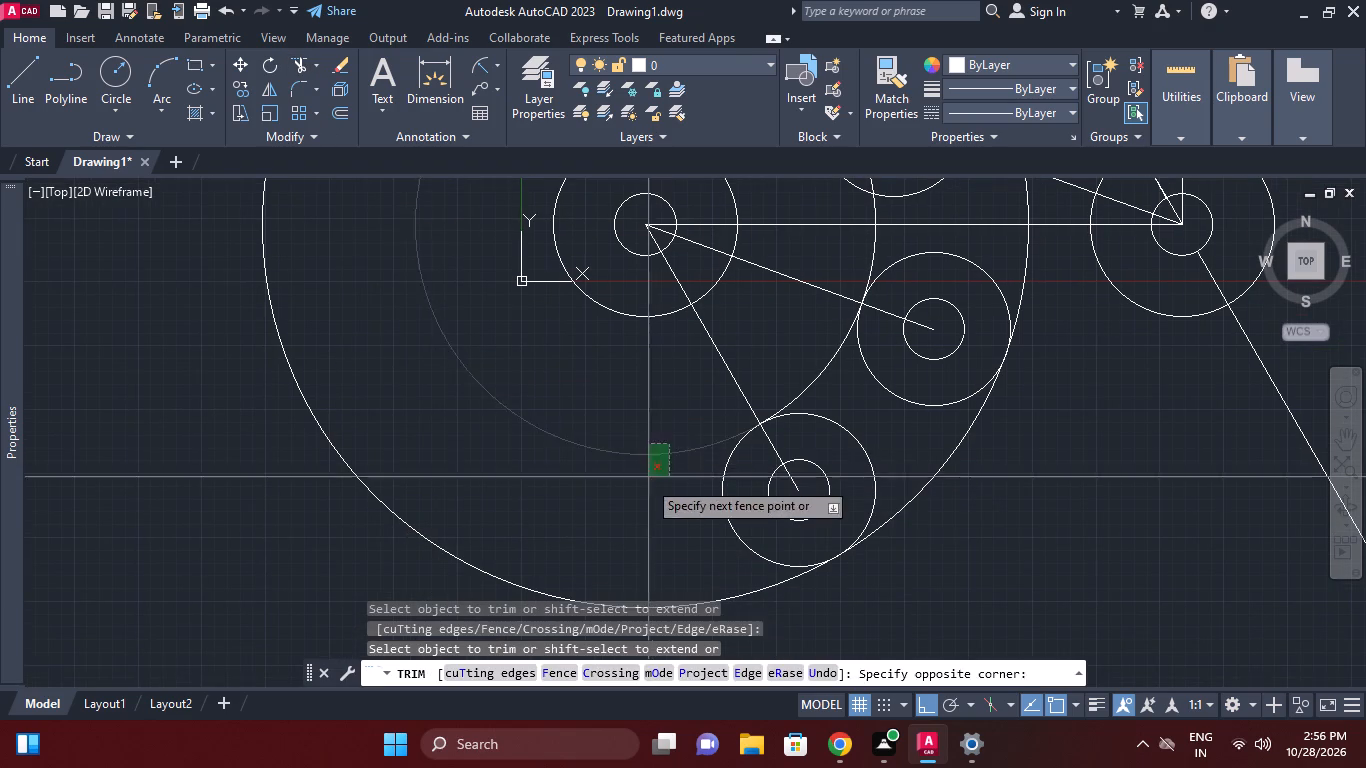
left_click(647, 481)
left_click(690, 603)
middle_click_drag(686, 582, 694, 506)
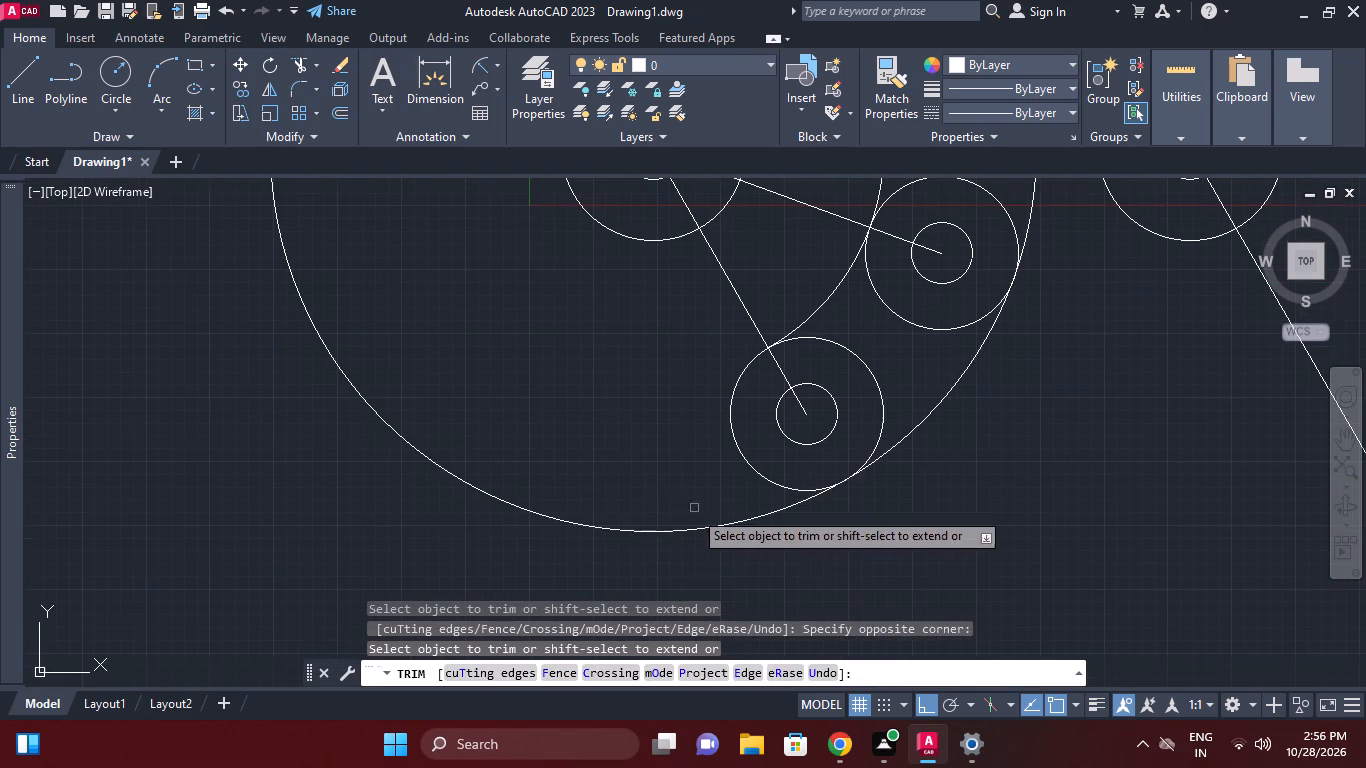
left_click(689, 522)
left_click(678, 538)
middle_click_drag(779, 495, 772, 592)
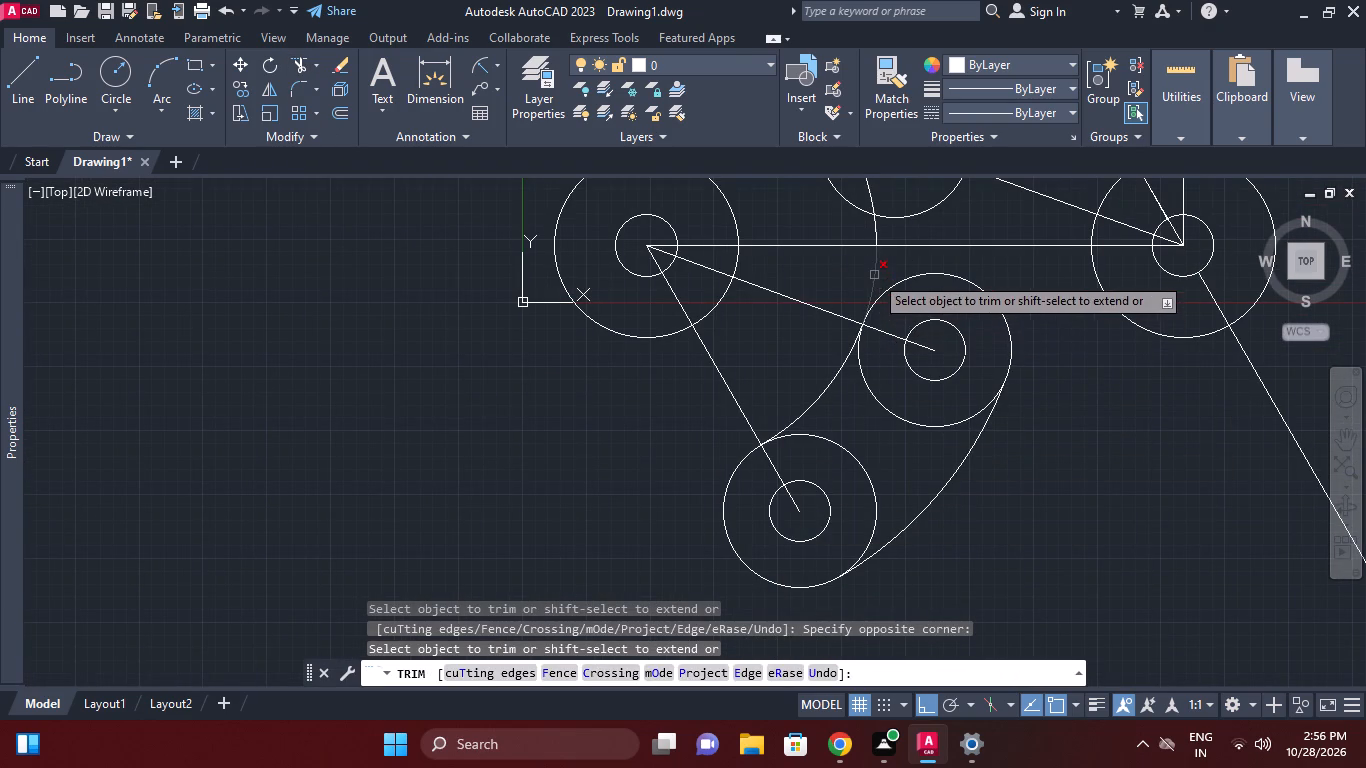
left_click(874, 275)
right_click(1031, 490)
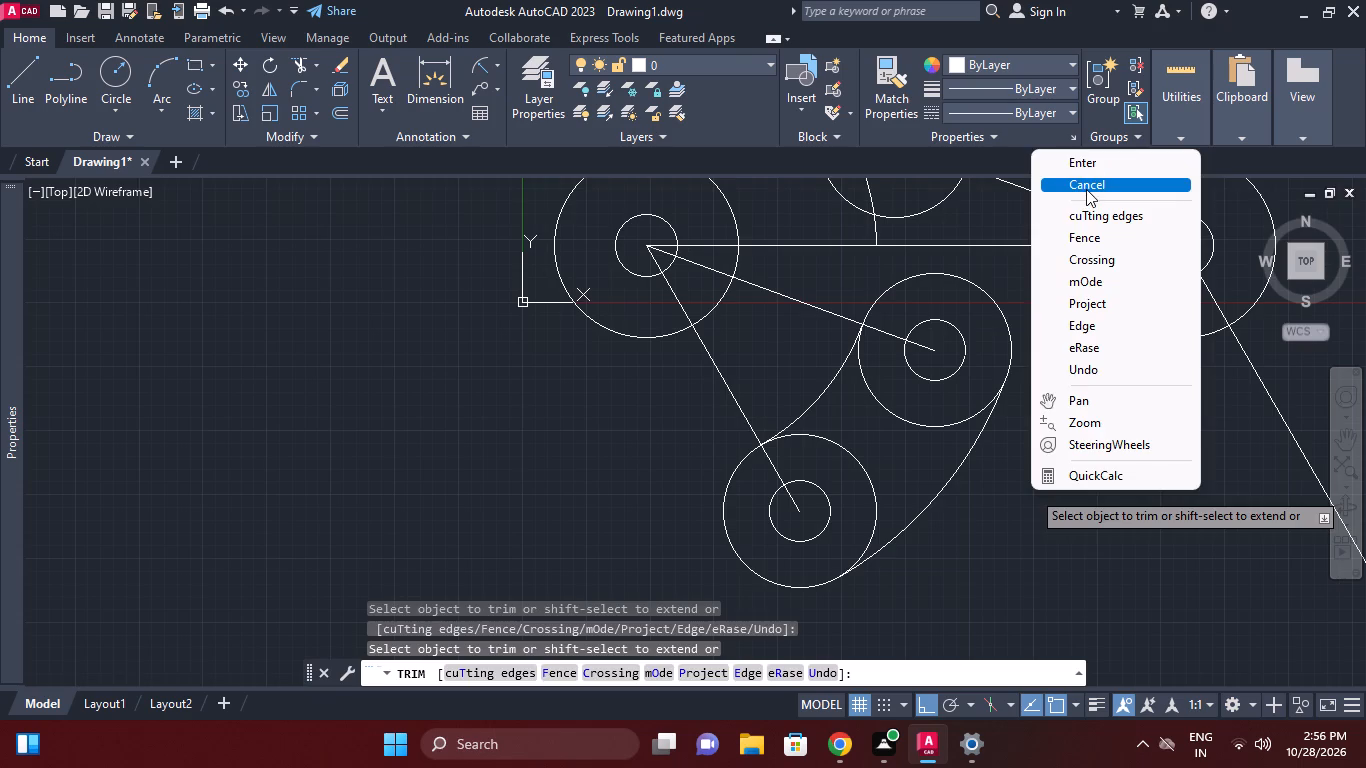
left_click(1086, 189)
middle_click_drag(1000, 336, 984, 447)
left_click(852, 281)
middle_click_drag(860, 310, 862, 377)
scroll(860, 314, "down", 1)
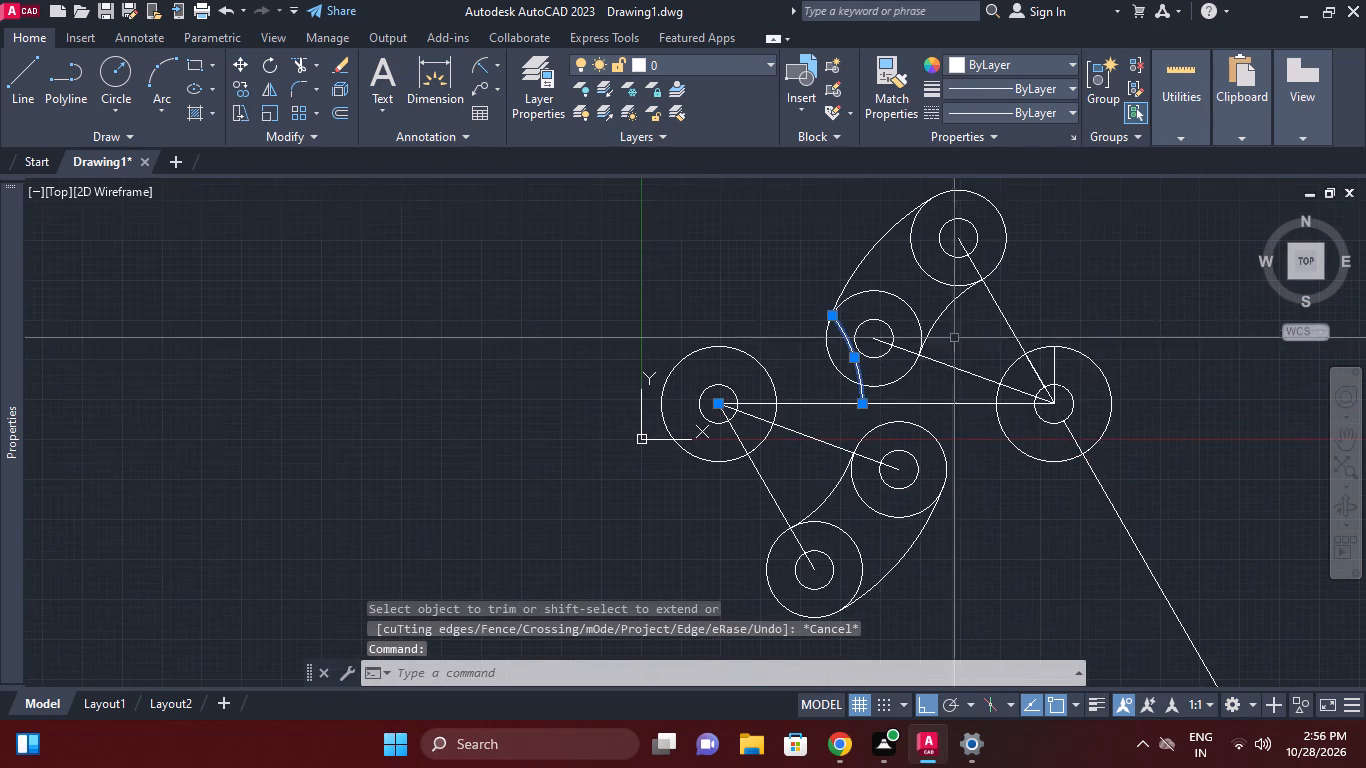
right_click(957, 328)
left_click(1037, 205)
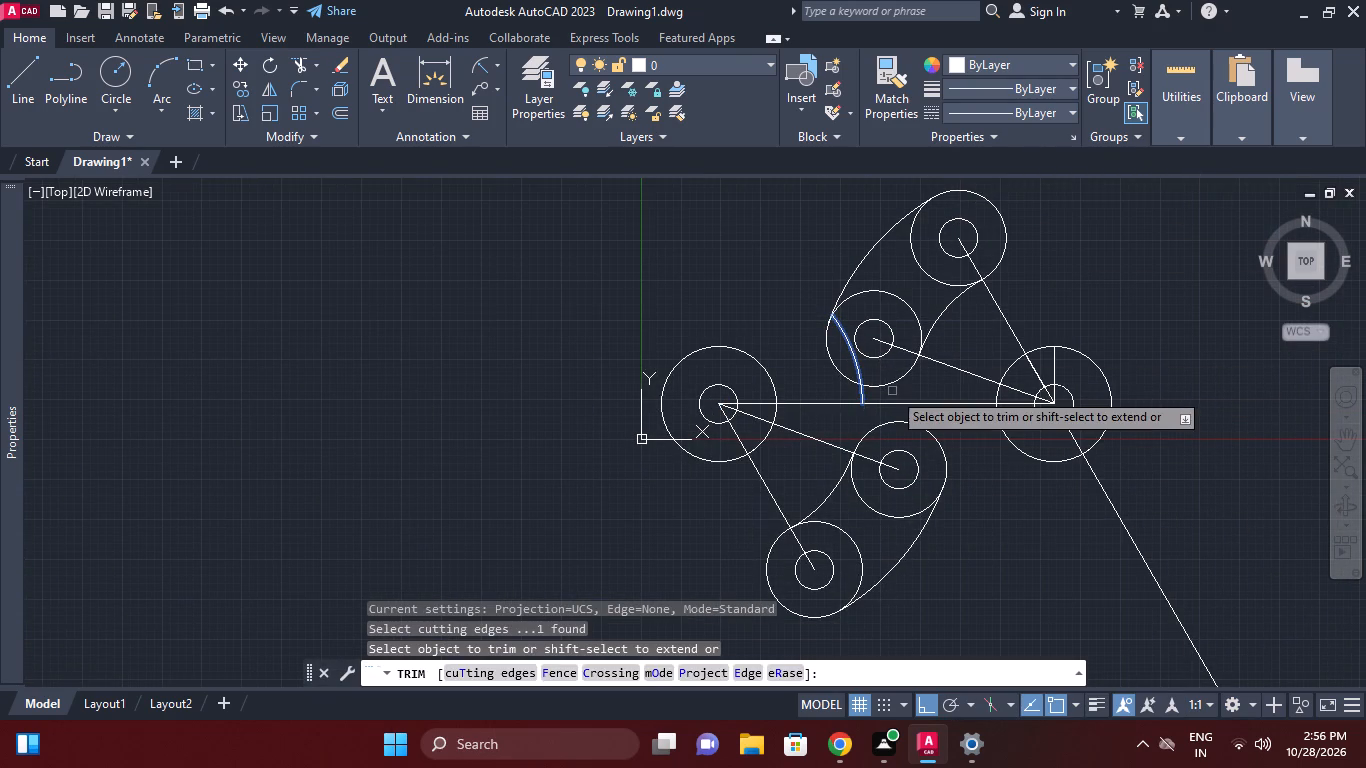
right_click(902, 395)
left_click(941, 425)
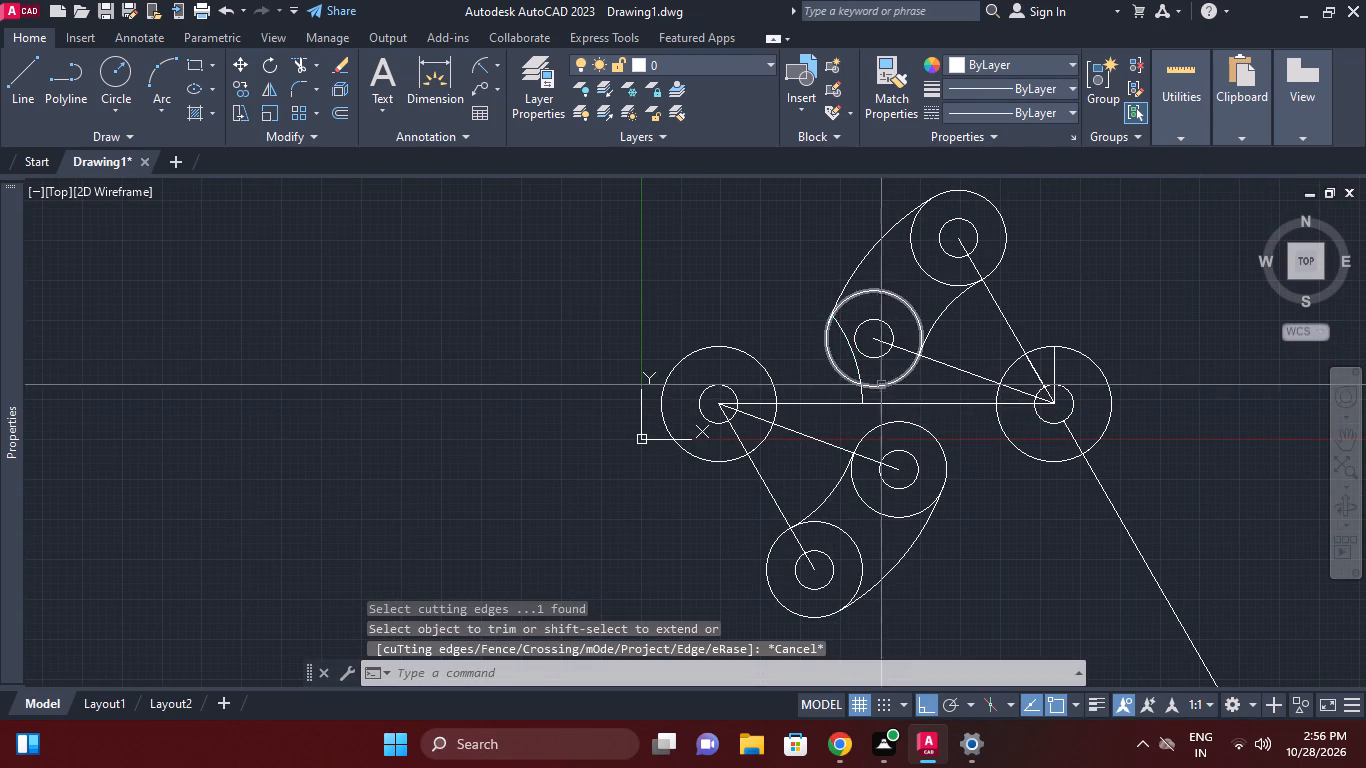
Erase the leftover arc between the horizontal centre line and the upper arm's lower end circle.
left_click(863, 369)
left_click(853, 376)
right_click(864, 360)
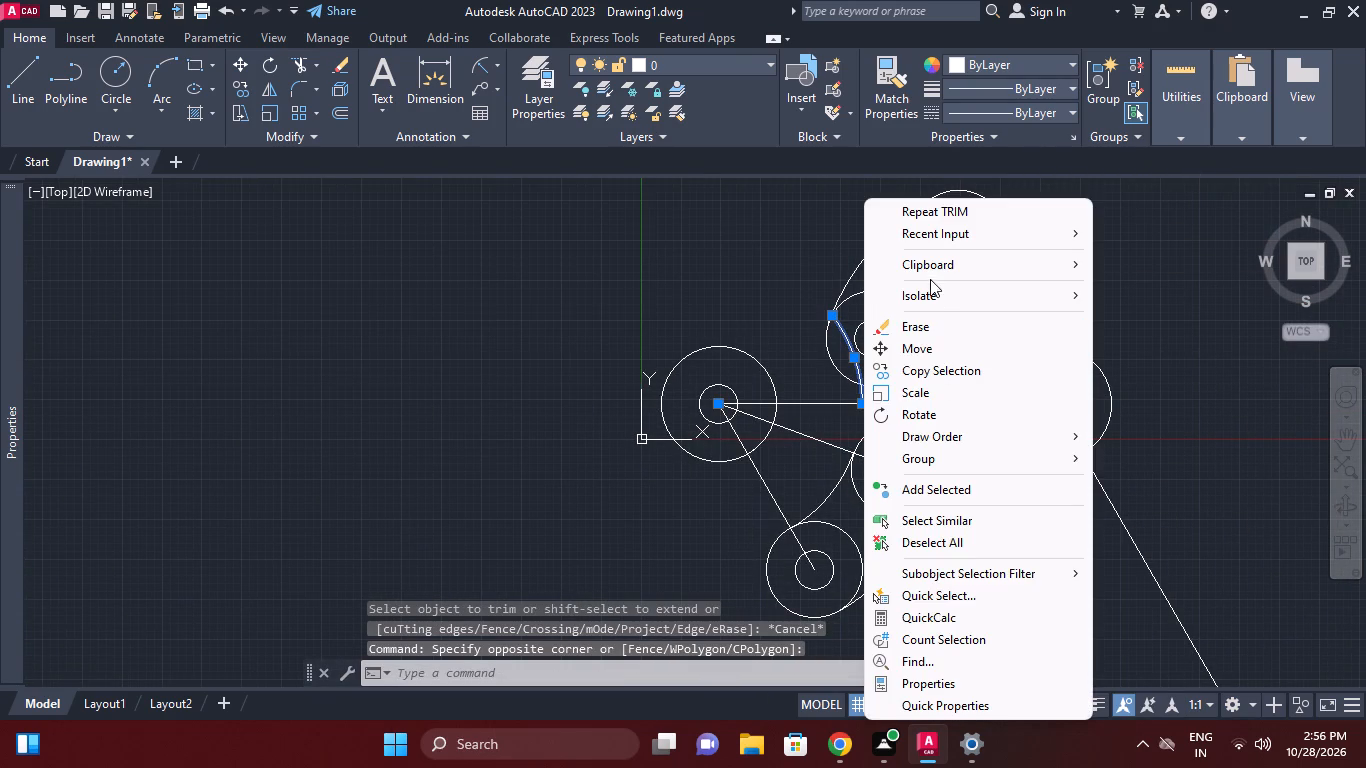
left_click(924, 322)
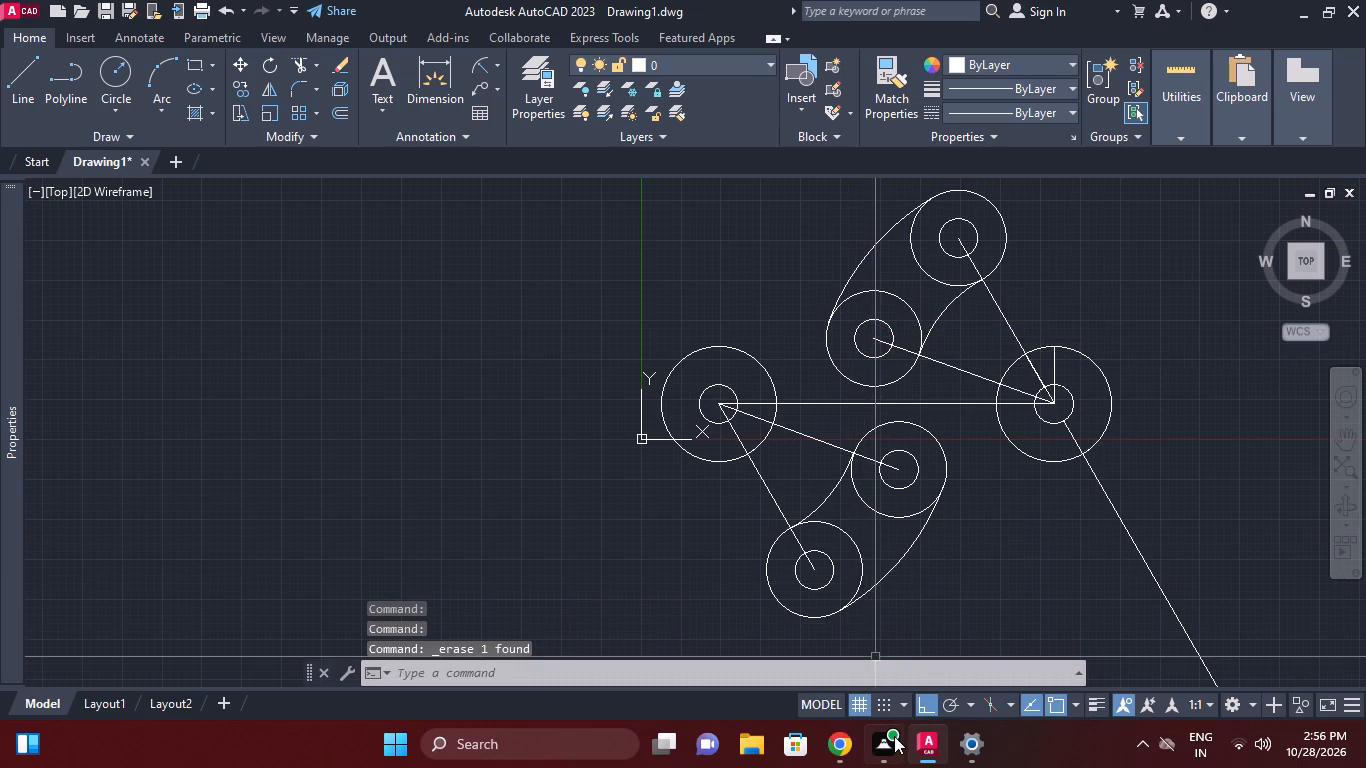
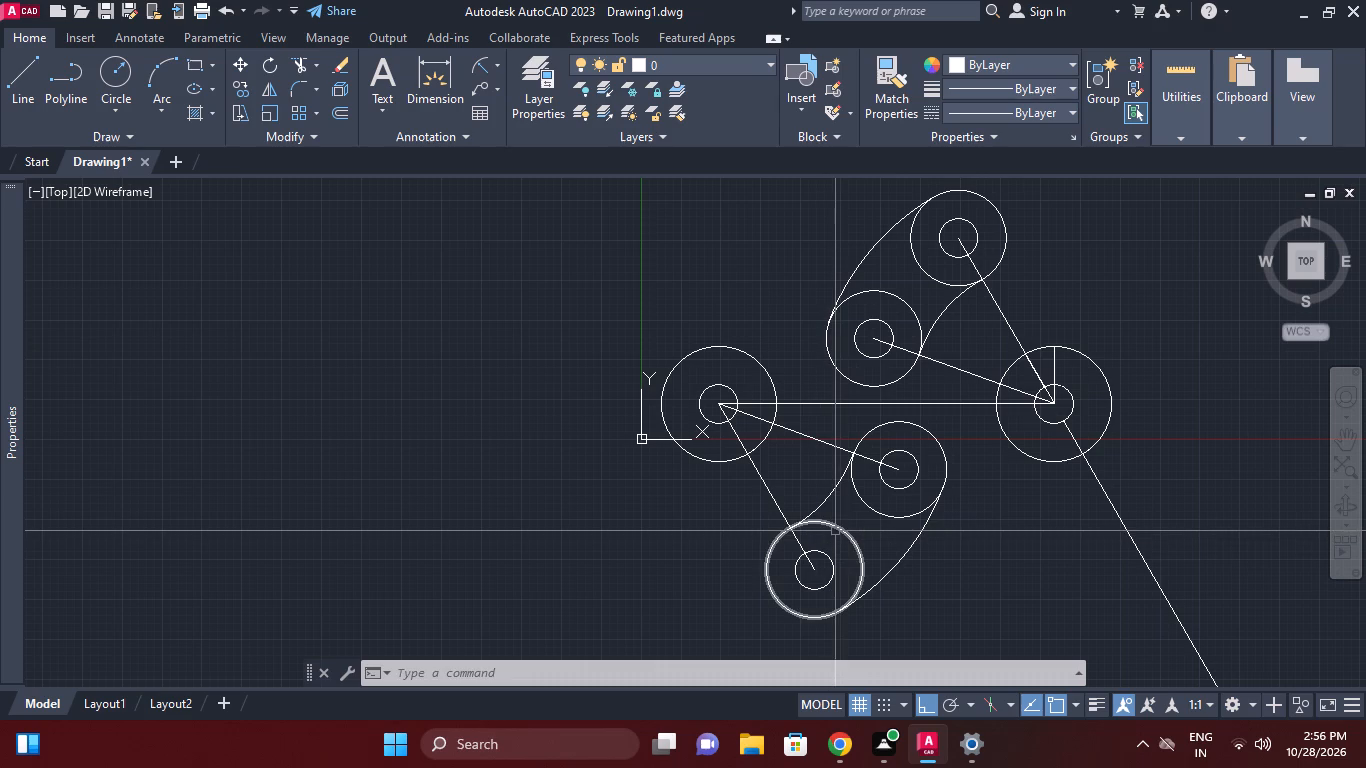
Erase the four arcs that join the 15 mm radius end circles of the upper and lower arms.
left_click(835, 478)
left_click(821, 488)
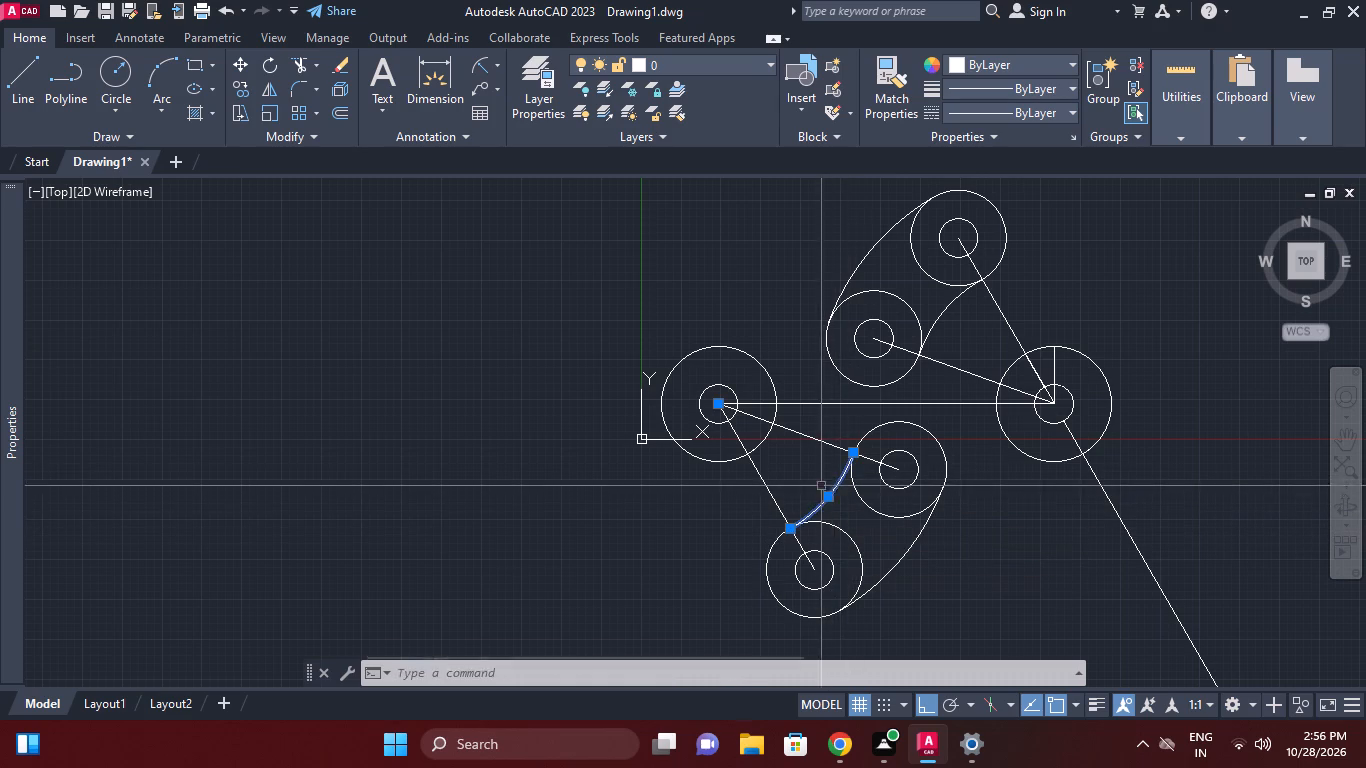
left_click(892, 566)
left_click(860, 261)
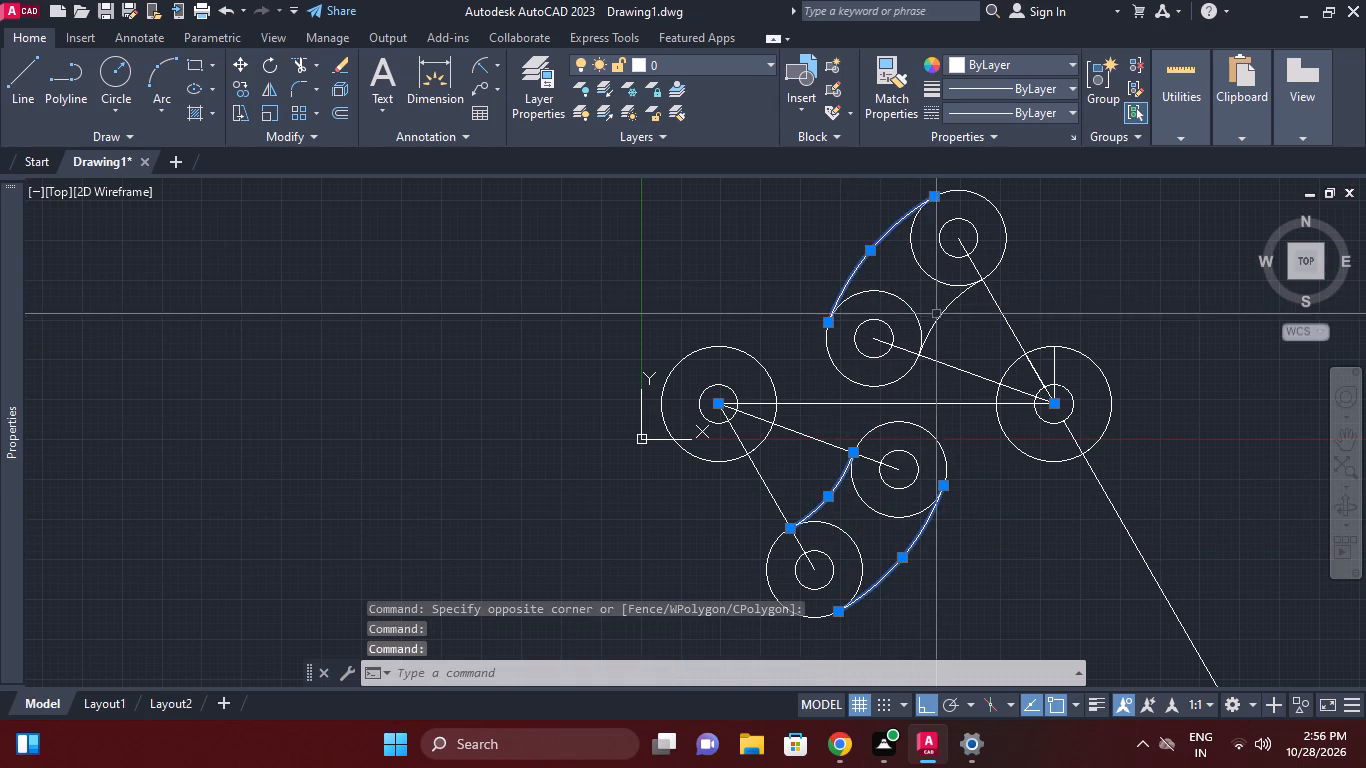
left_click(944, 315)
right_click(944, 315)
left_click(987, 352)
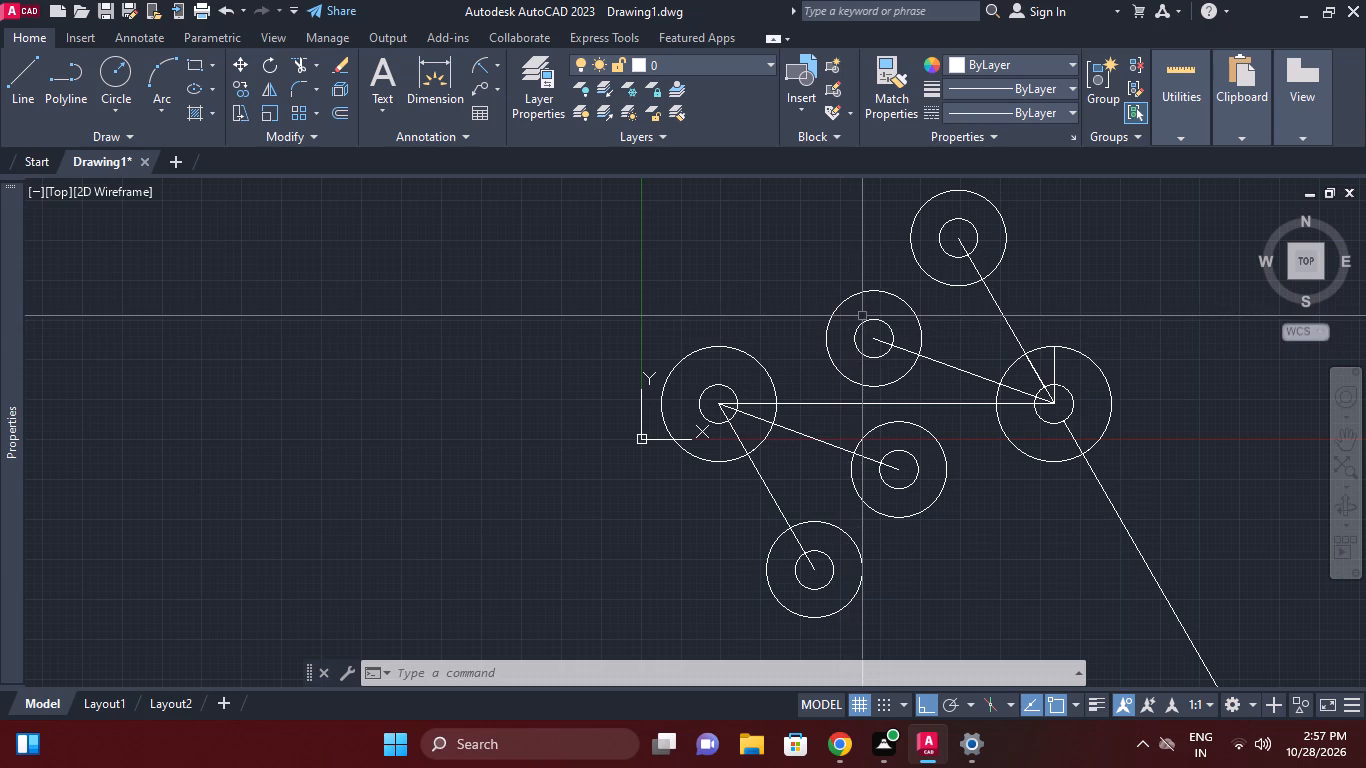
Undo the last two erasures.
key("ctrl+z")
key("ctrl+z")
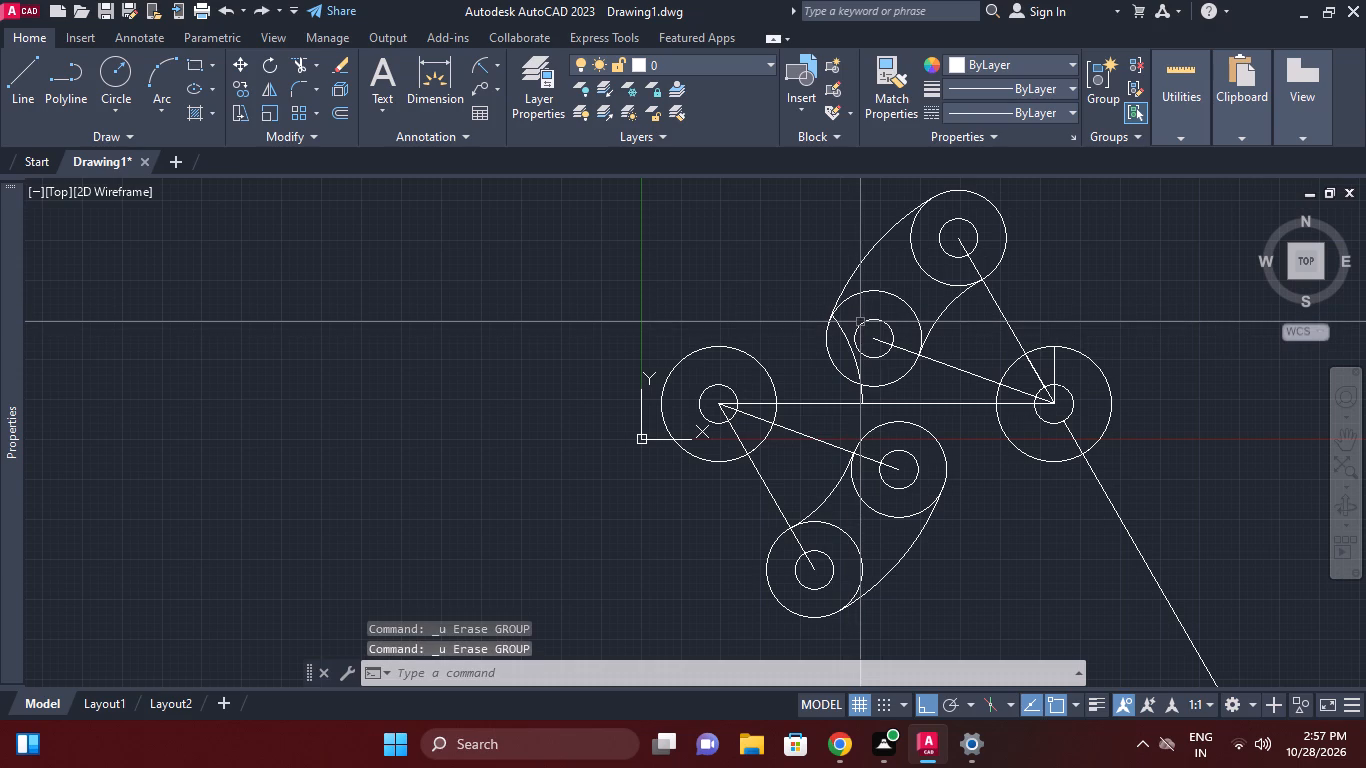
Erase the leftover arc between the horizontal centre line and the upper arm's lower end circle.
key("Escape")
left_click(843, 331)
type("e")
key("space")
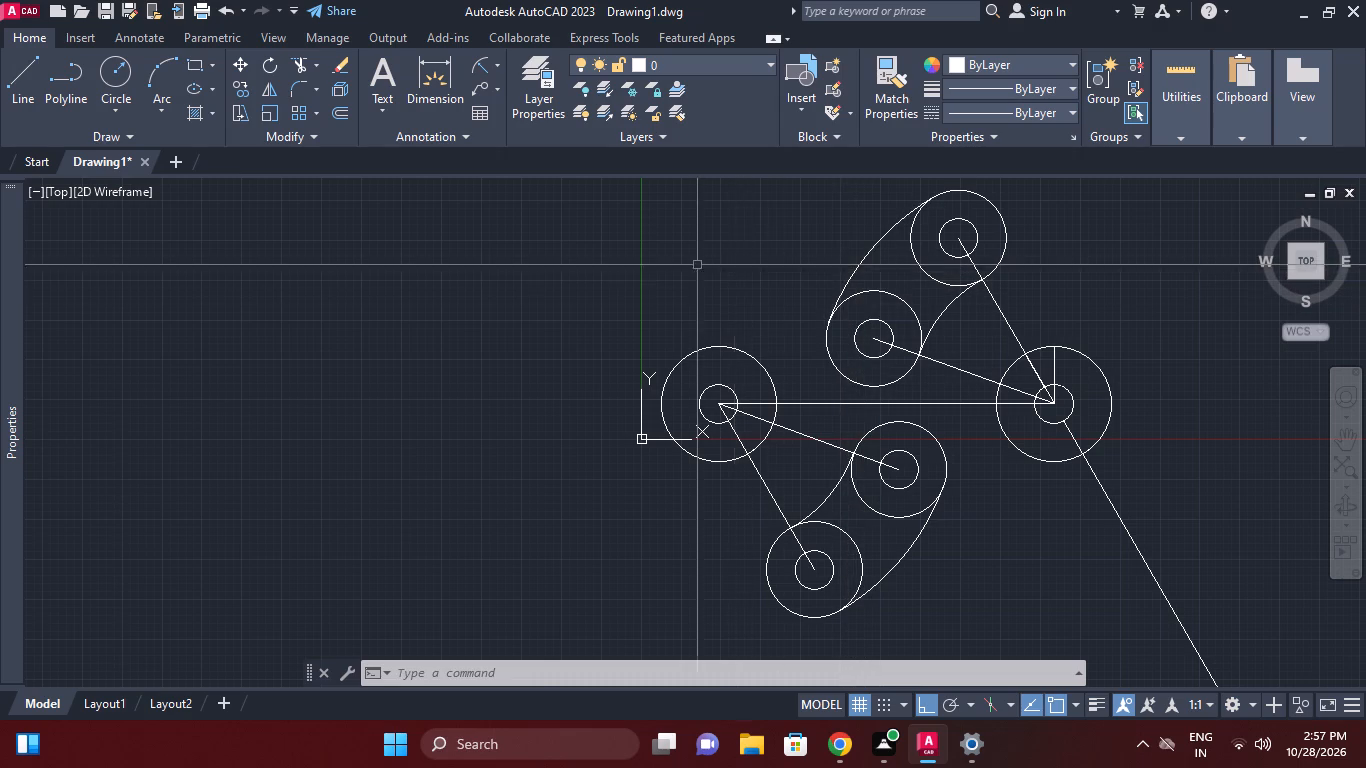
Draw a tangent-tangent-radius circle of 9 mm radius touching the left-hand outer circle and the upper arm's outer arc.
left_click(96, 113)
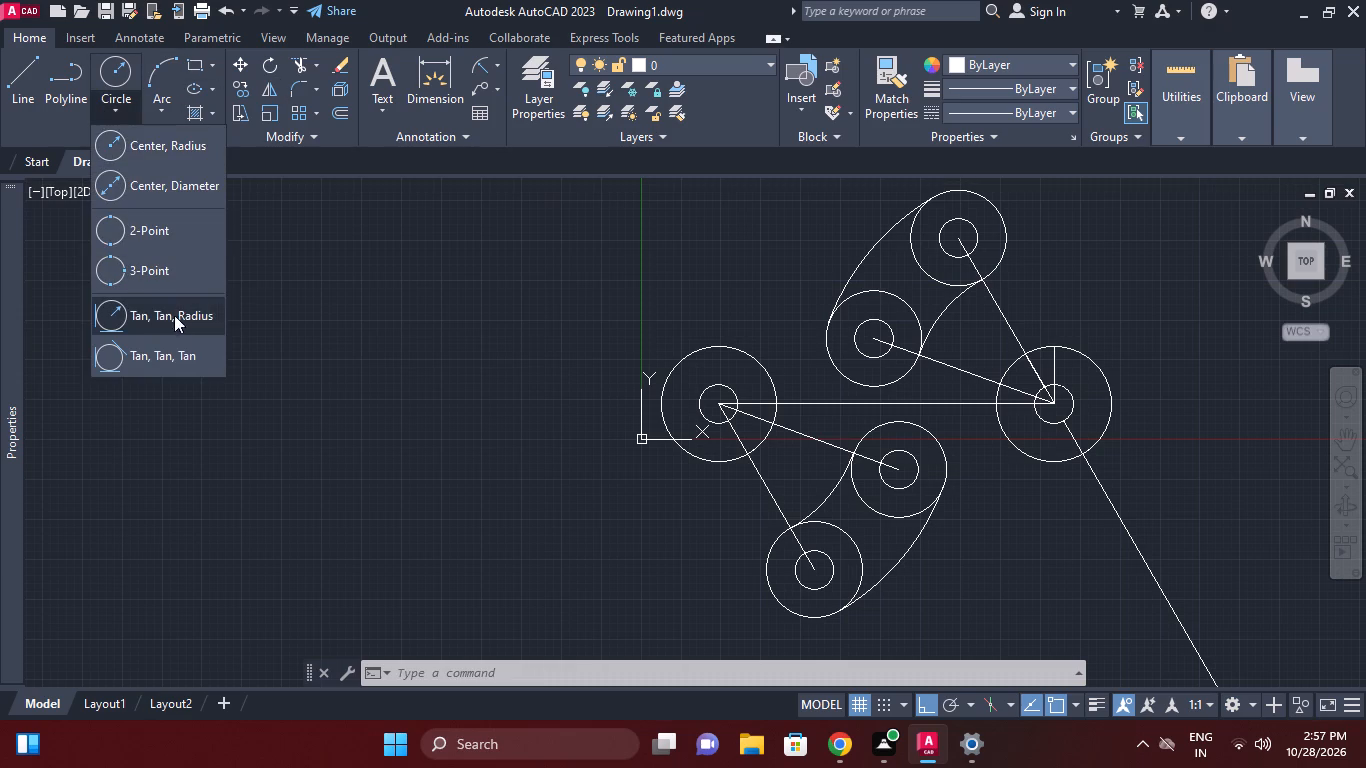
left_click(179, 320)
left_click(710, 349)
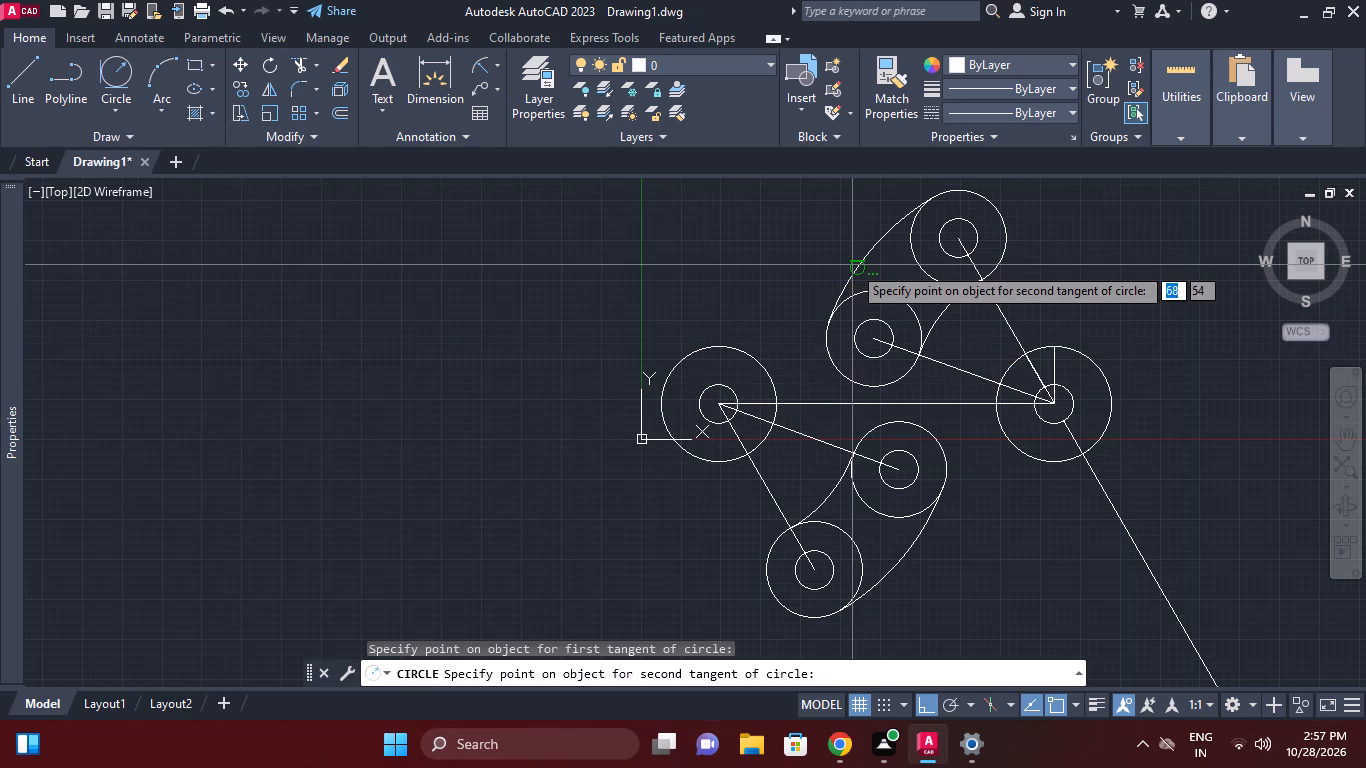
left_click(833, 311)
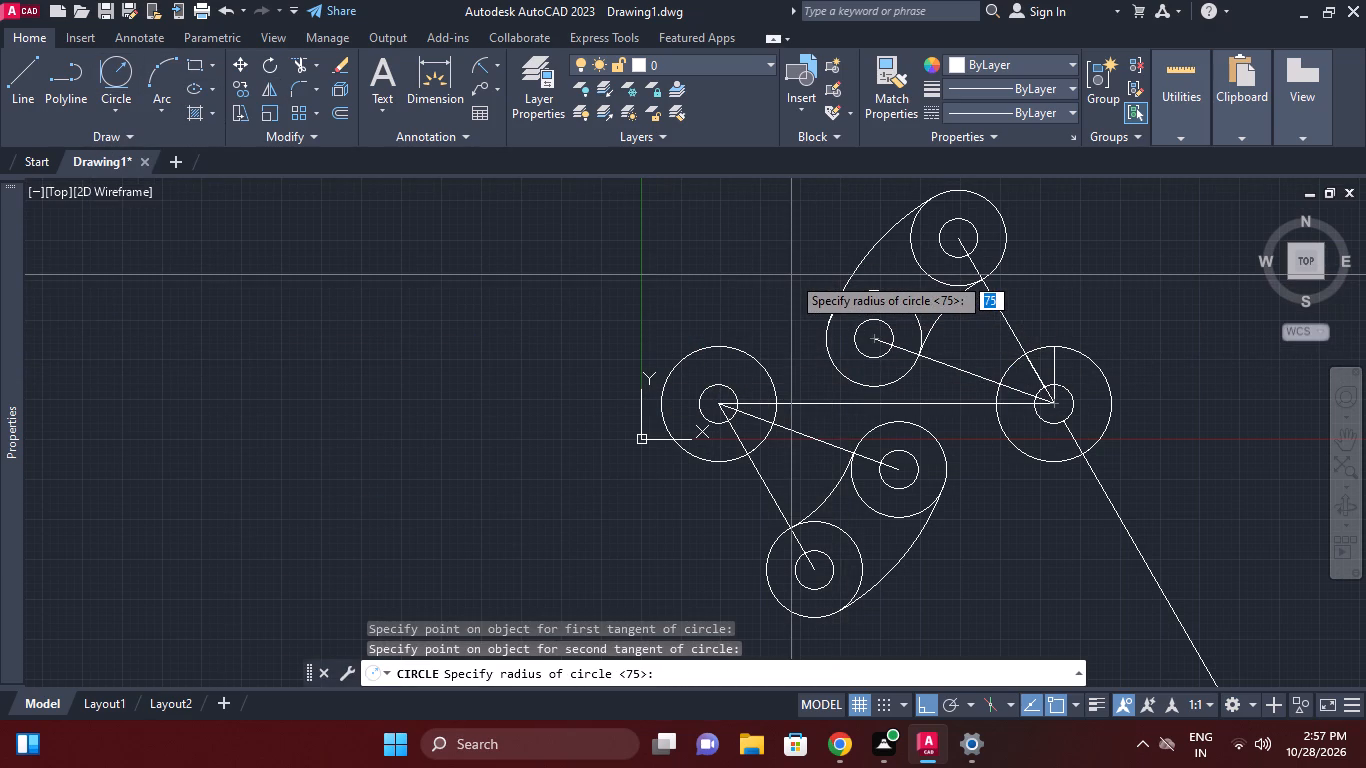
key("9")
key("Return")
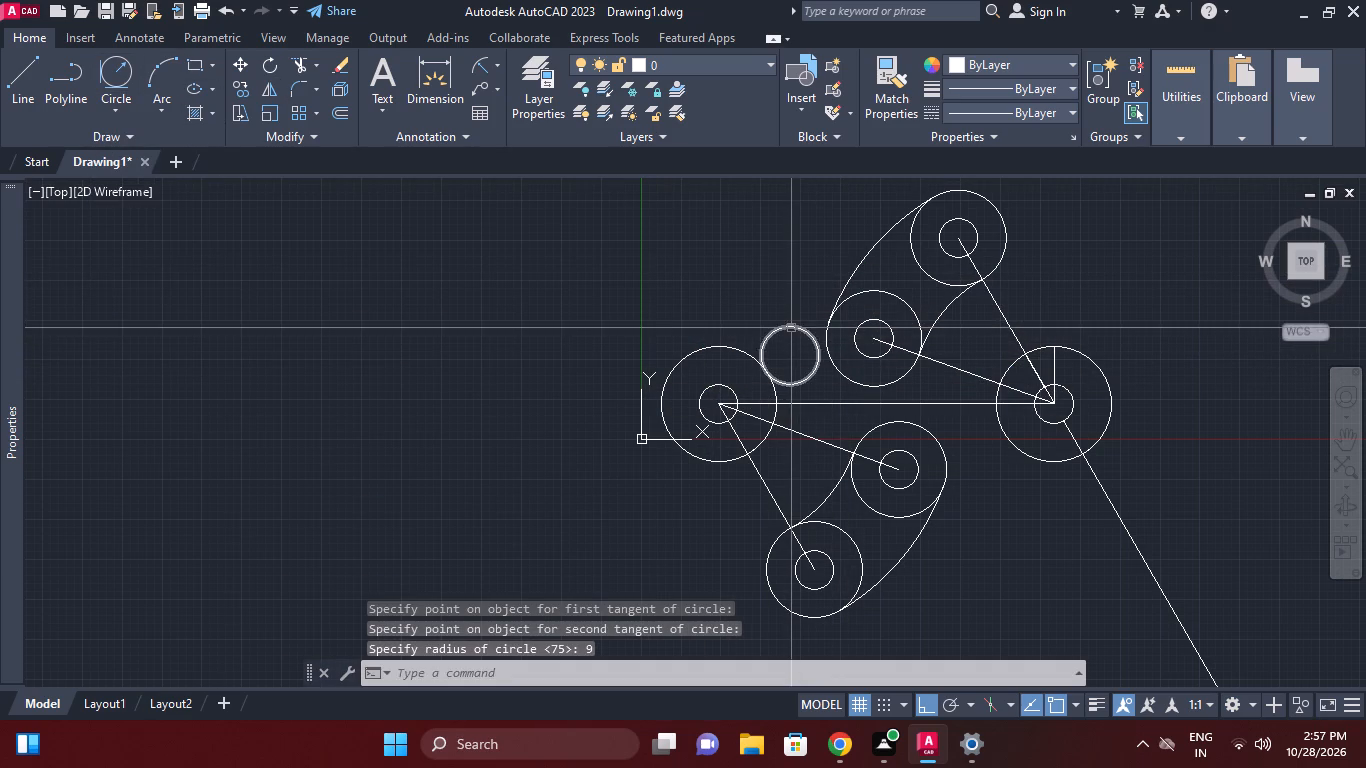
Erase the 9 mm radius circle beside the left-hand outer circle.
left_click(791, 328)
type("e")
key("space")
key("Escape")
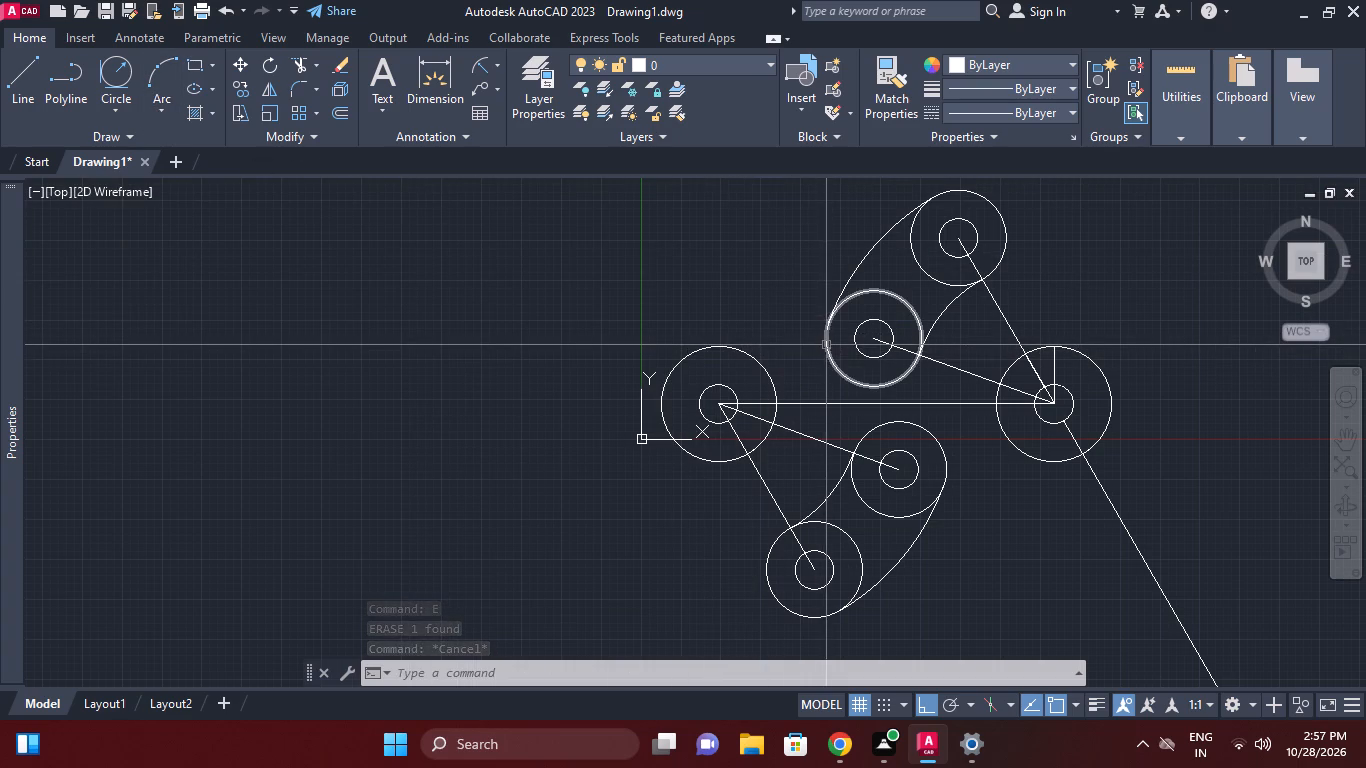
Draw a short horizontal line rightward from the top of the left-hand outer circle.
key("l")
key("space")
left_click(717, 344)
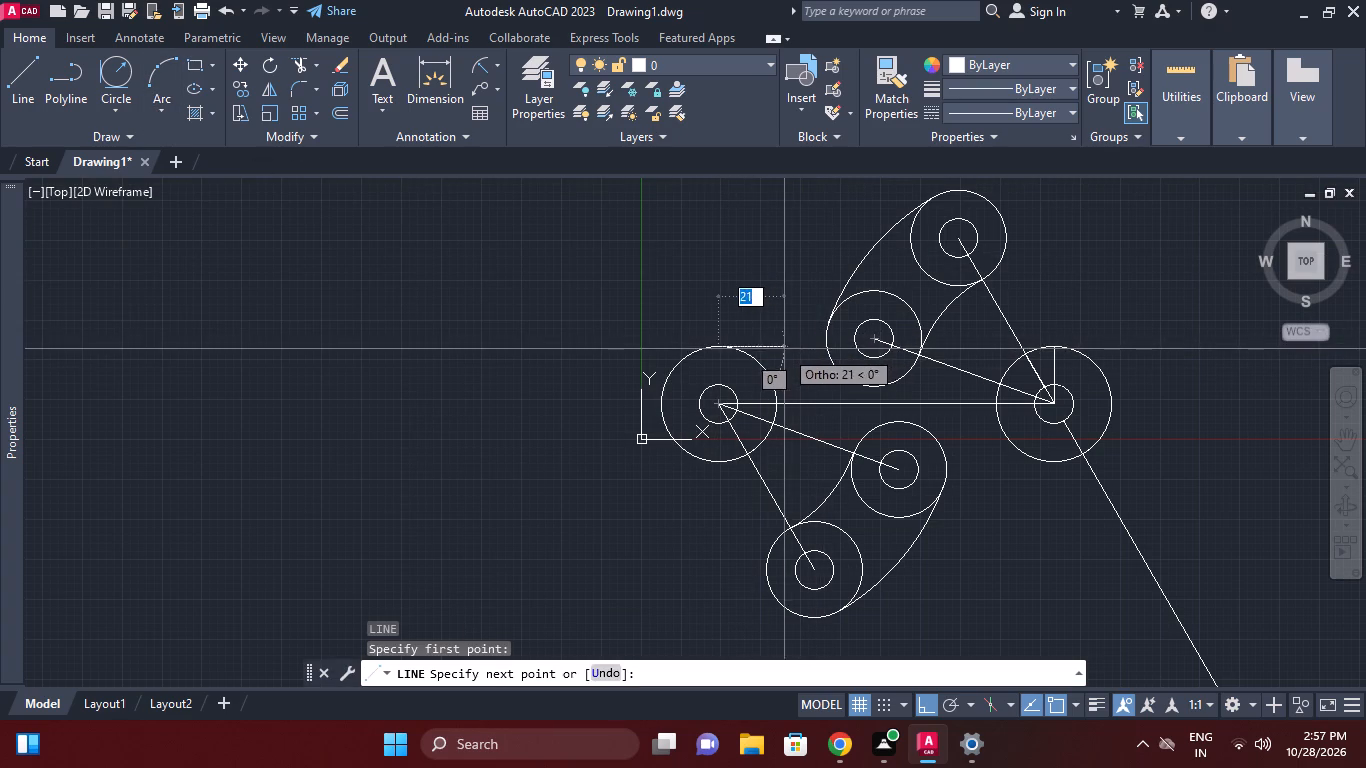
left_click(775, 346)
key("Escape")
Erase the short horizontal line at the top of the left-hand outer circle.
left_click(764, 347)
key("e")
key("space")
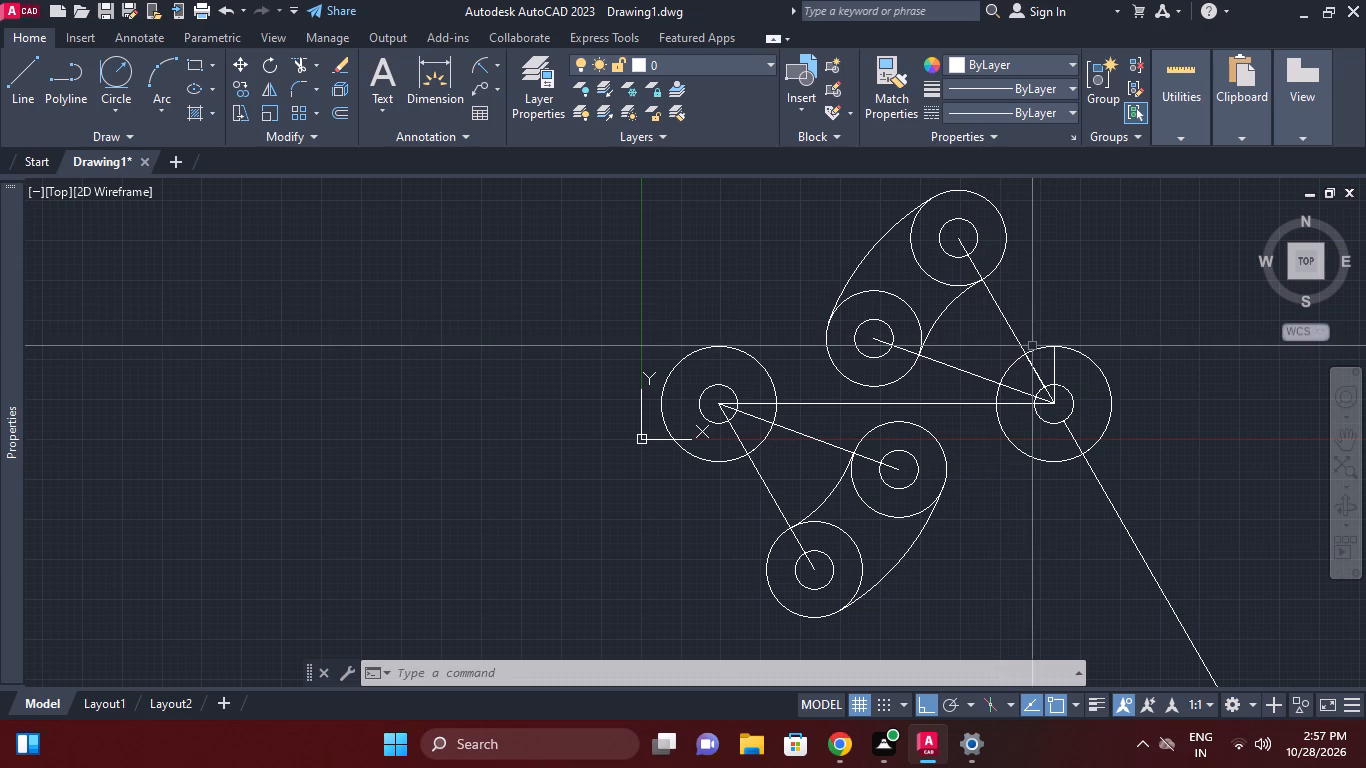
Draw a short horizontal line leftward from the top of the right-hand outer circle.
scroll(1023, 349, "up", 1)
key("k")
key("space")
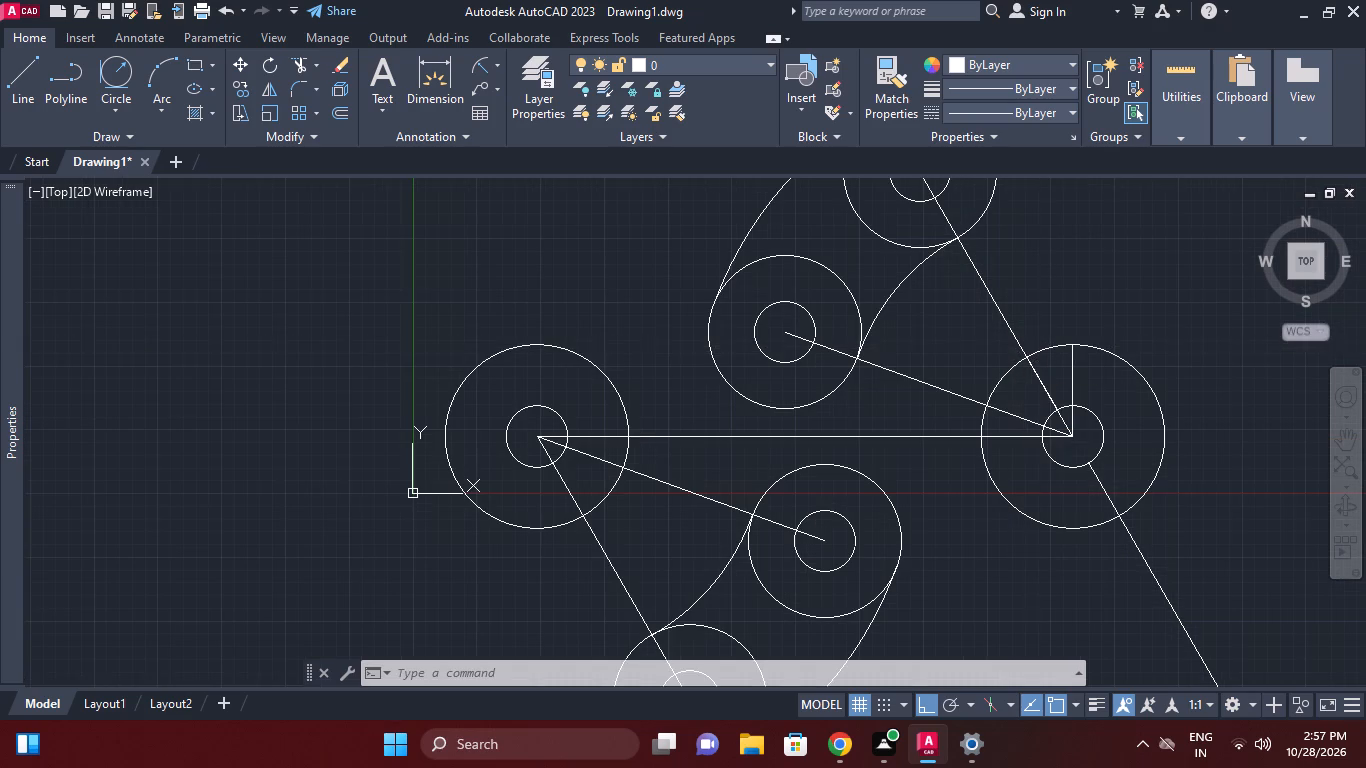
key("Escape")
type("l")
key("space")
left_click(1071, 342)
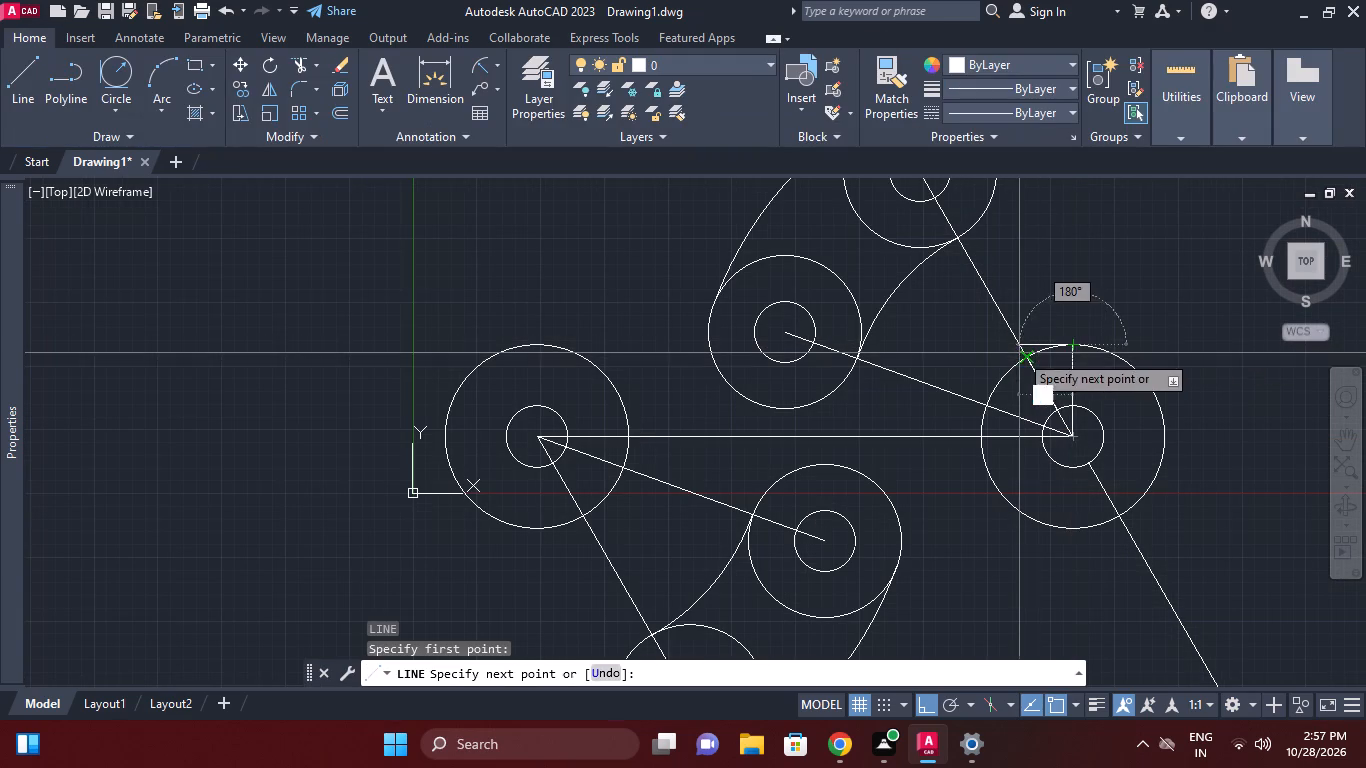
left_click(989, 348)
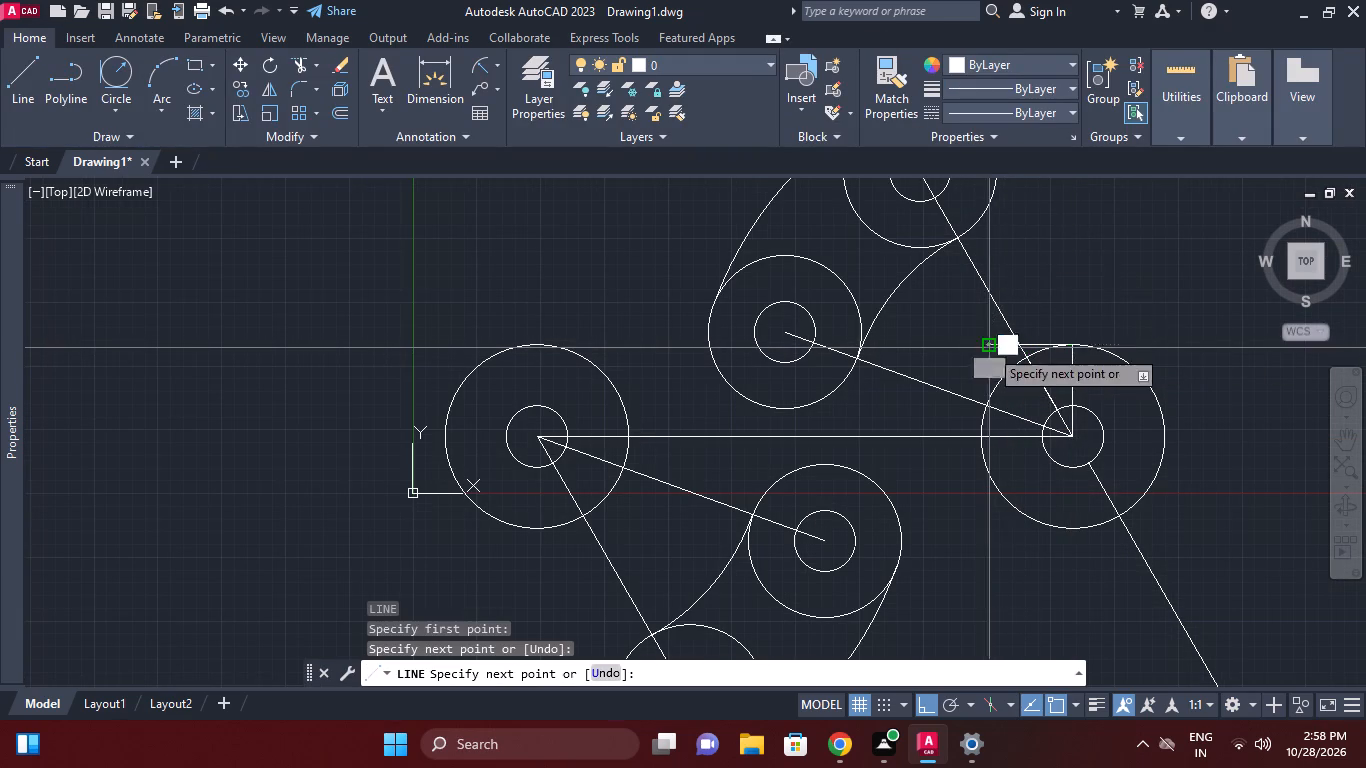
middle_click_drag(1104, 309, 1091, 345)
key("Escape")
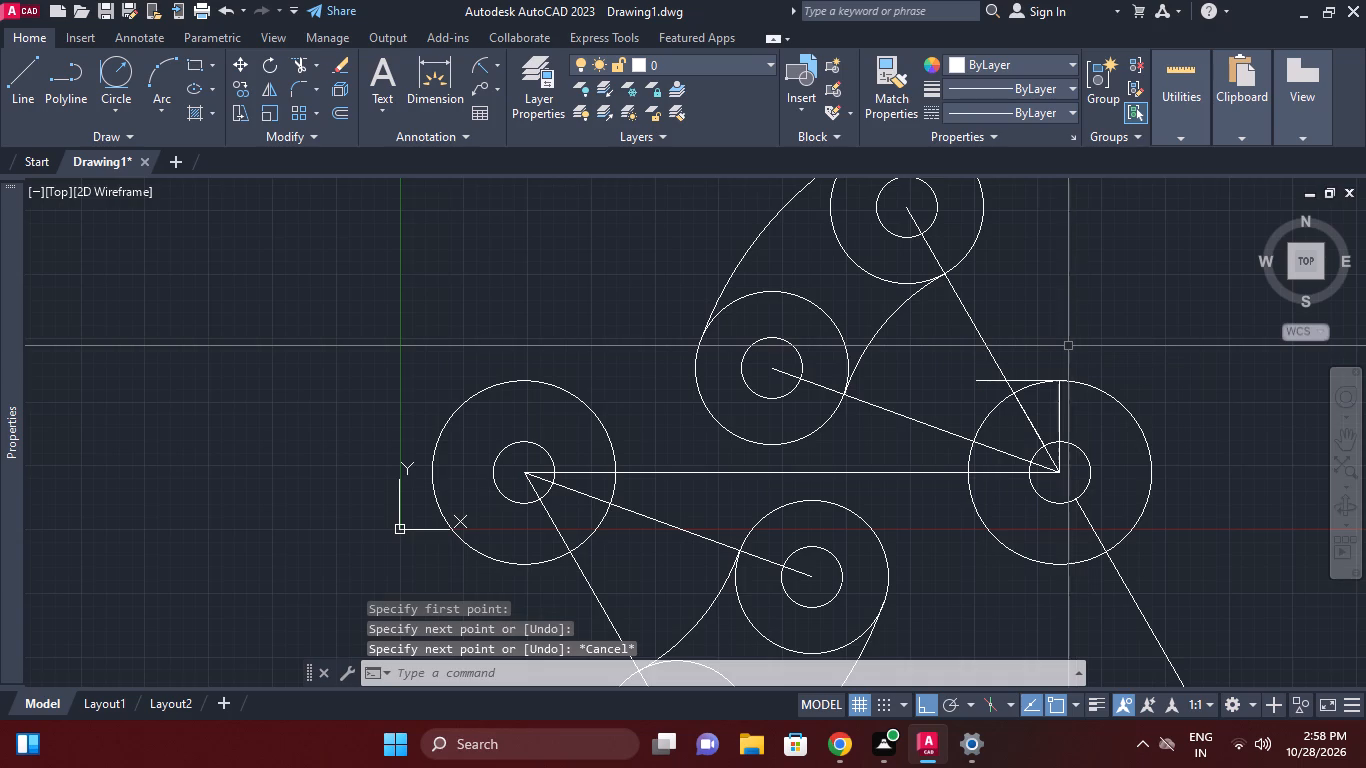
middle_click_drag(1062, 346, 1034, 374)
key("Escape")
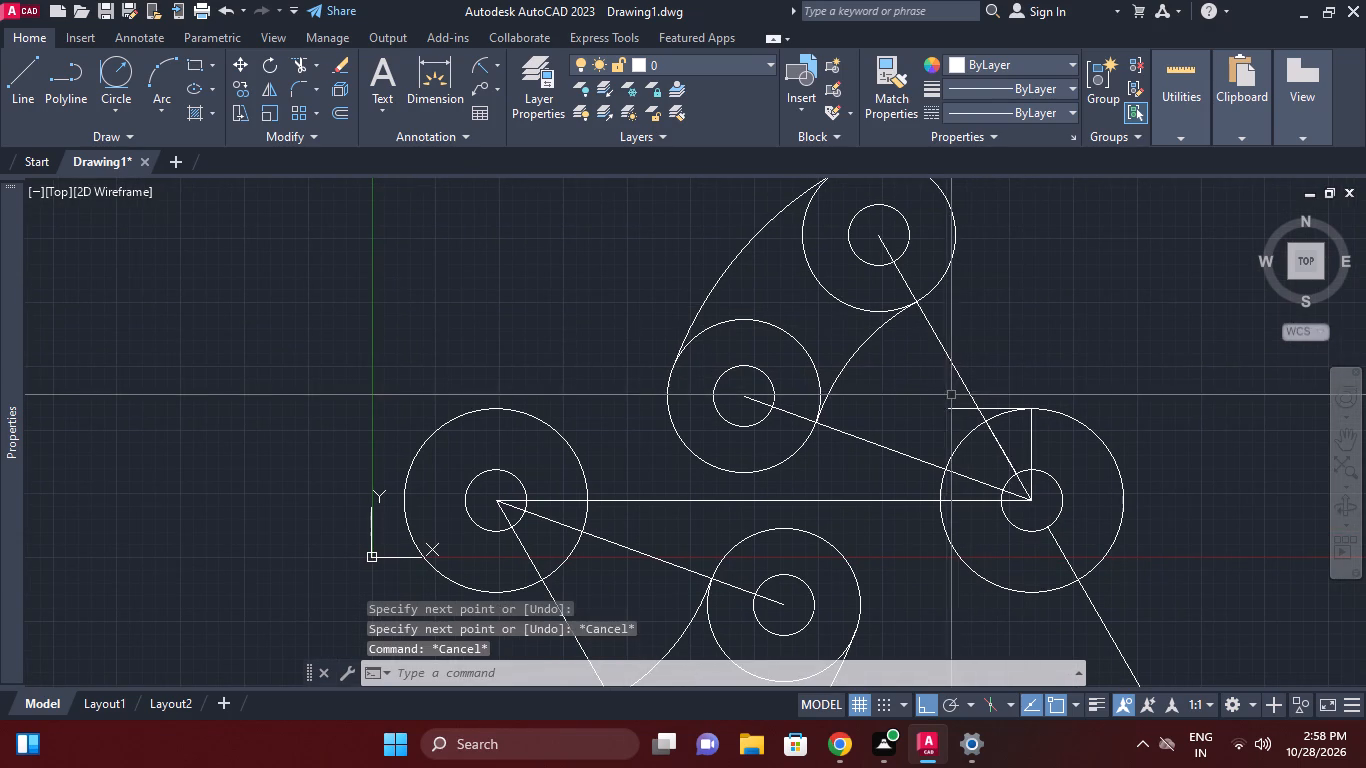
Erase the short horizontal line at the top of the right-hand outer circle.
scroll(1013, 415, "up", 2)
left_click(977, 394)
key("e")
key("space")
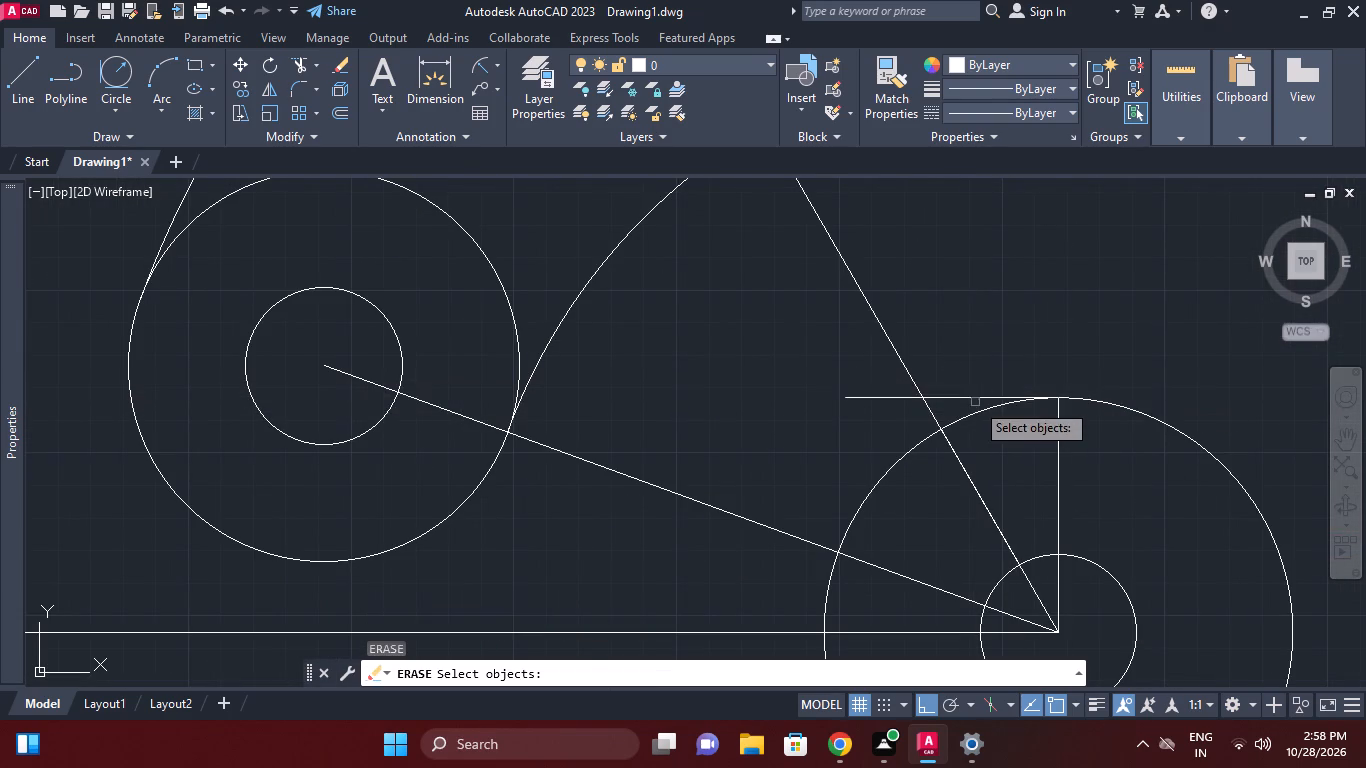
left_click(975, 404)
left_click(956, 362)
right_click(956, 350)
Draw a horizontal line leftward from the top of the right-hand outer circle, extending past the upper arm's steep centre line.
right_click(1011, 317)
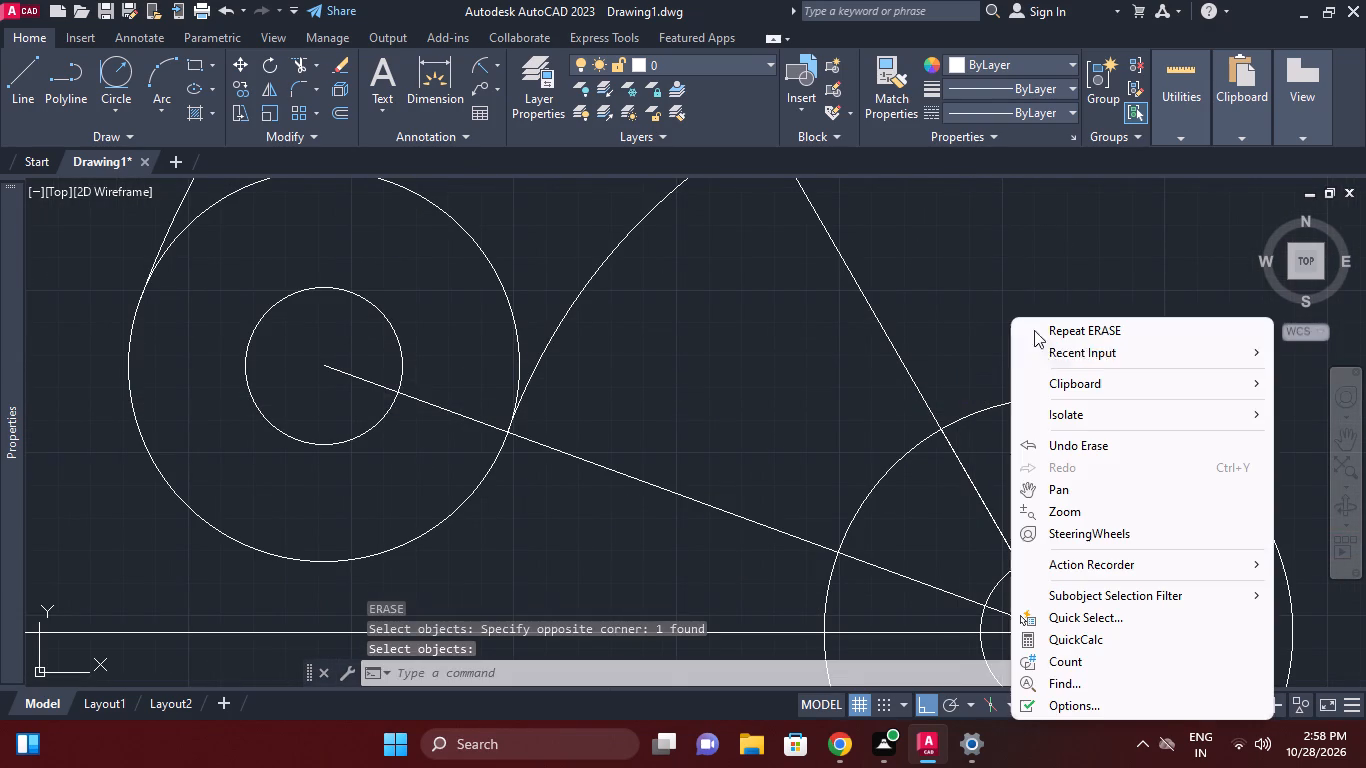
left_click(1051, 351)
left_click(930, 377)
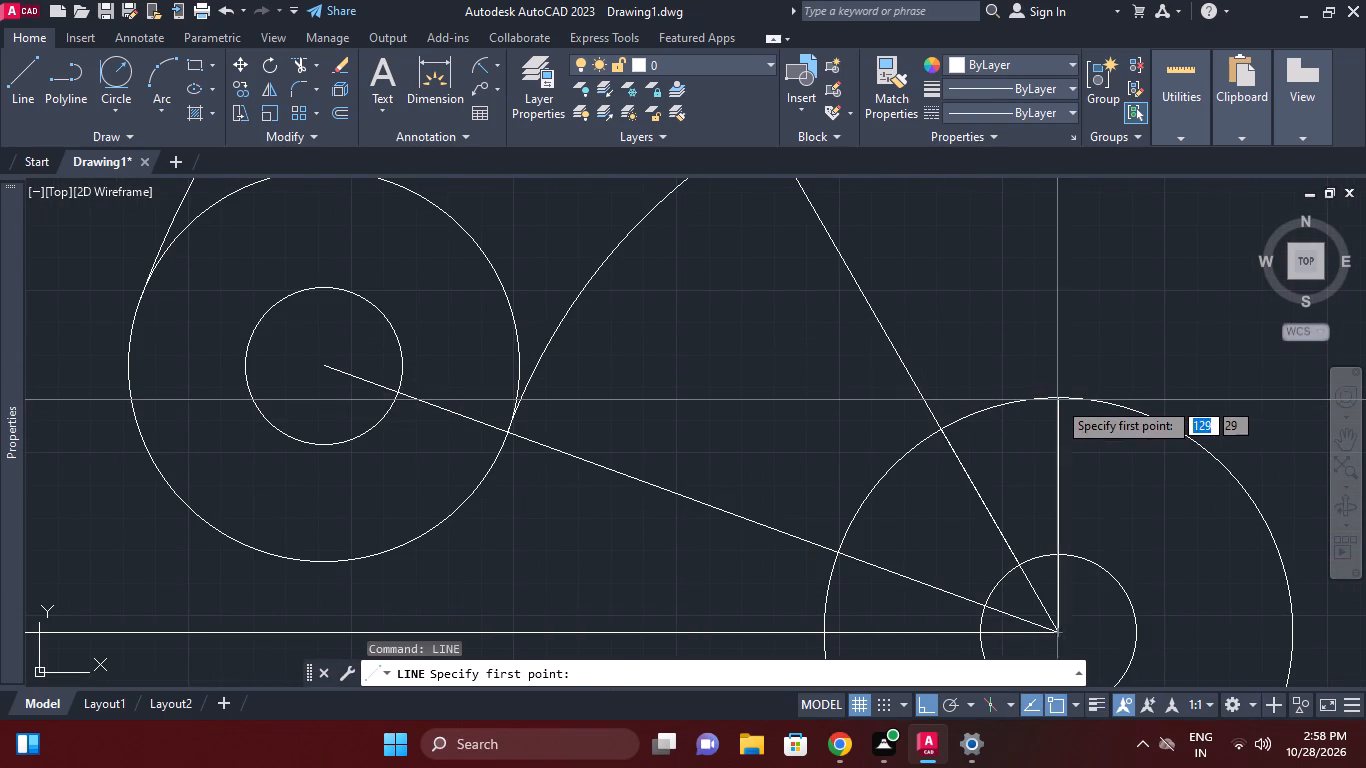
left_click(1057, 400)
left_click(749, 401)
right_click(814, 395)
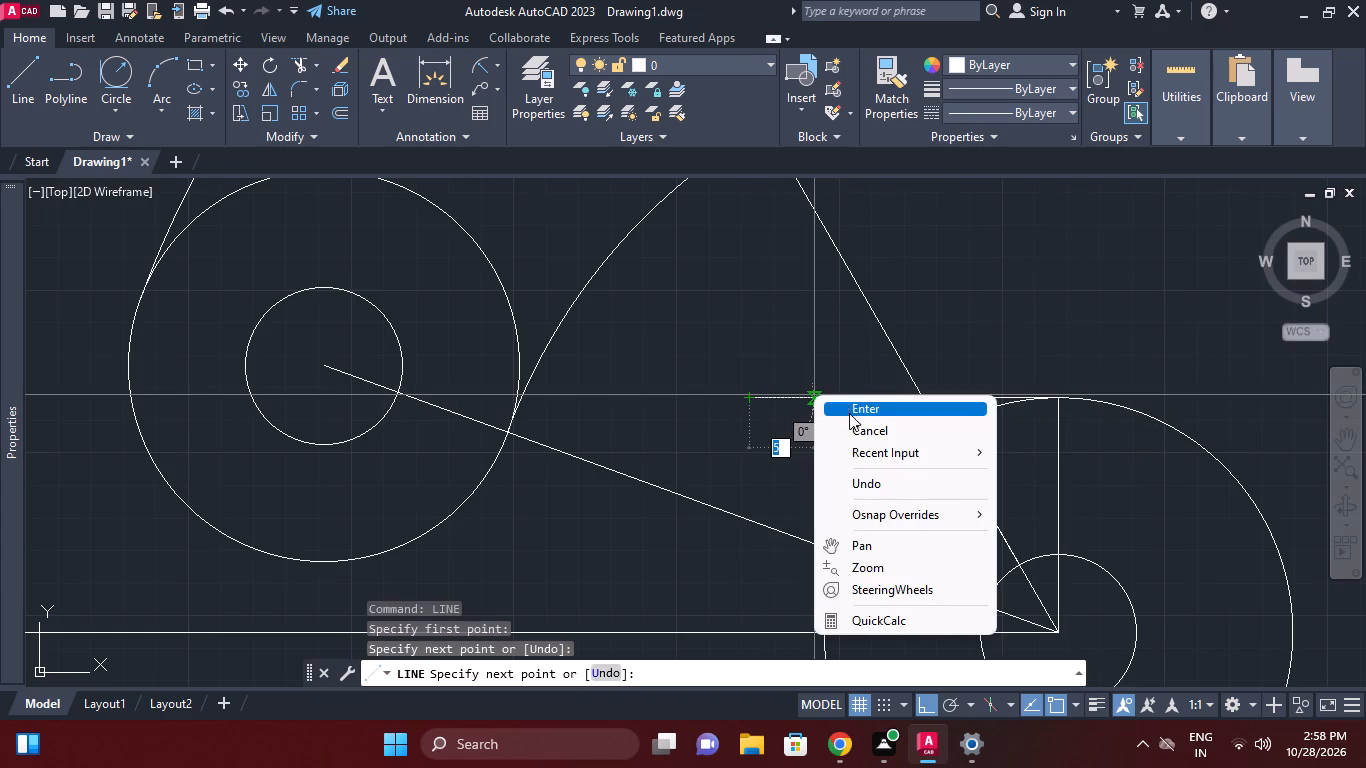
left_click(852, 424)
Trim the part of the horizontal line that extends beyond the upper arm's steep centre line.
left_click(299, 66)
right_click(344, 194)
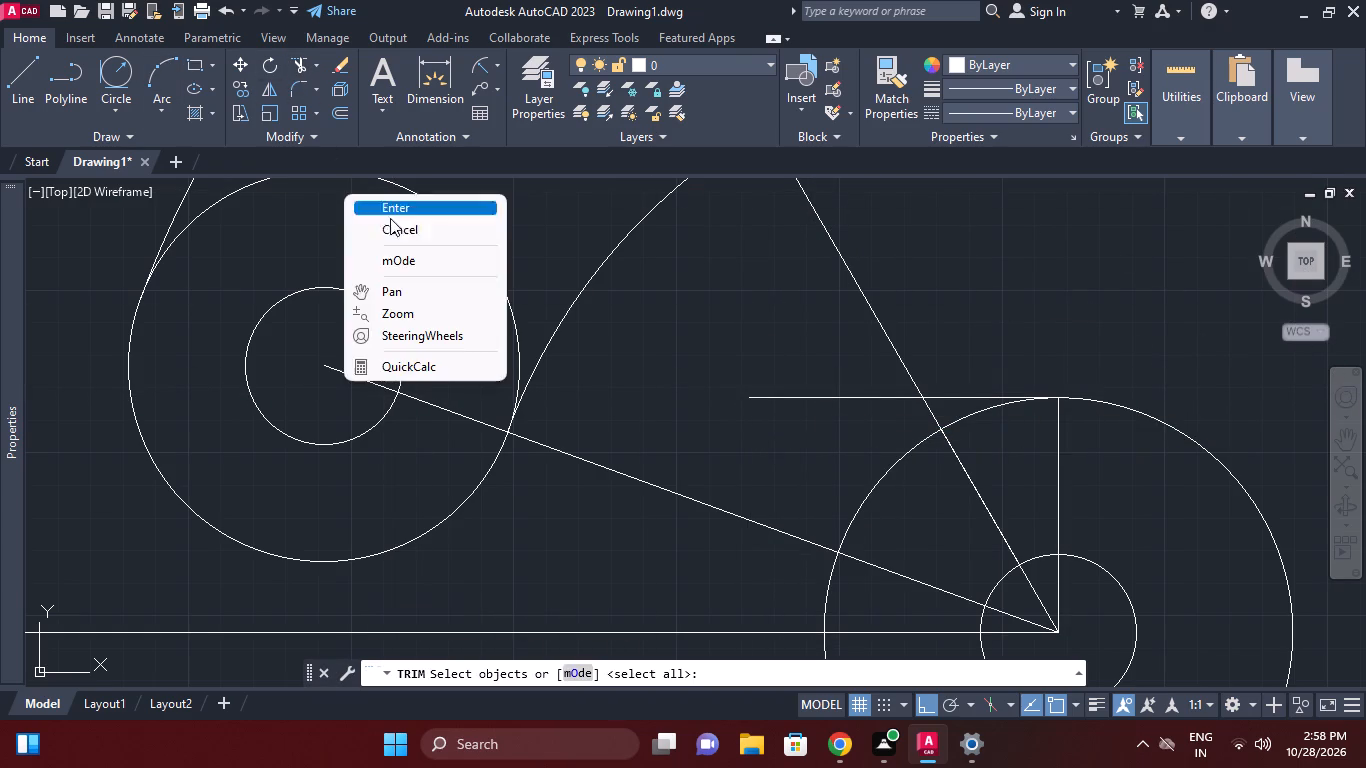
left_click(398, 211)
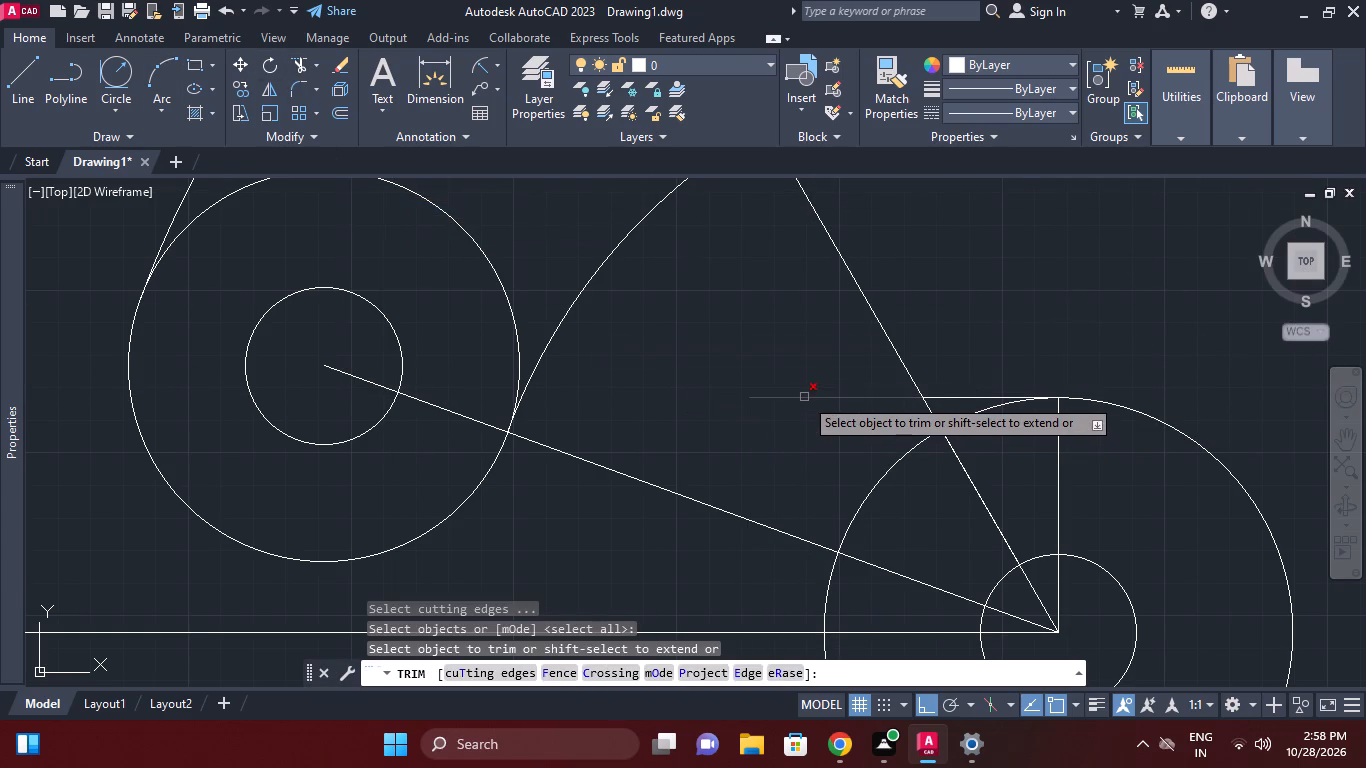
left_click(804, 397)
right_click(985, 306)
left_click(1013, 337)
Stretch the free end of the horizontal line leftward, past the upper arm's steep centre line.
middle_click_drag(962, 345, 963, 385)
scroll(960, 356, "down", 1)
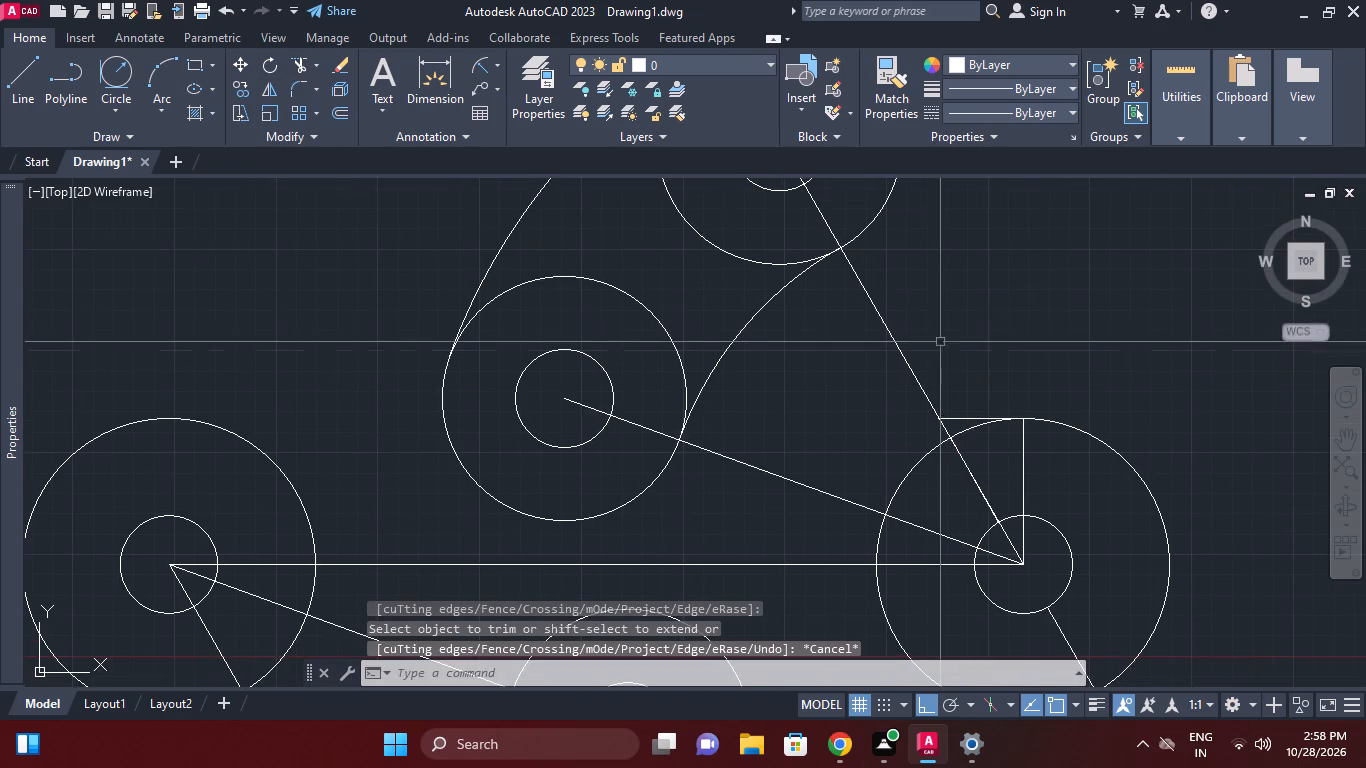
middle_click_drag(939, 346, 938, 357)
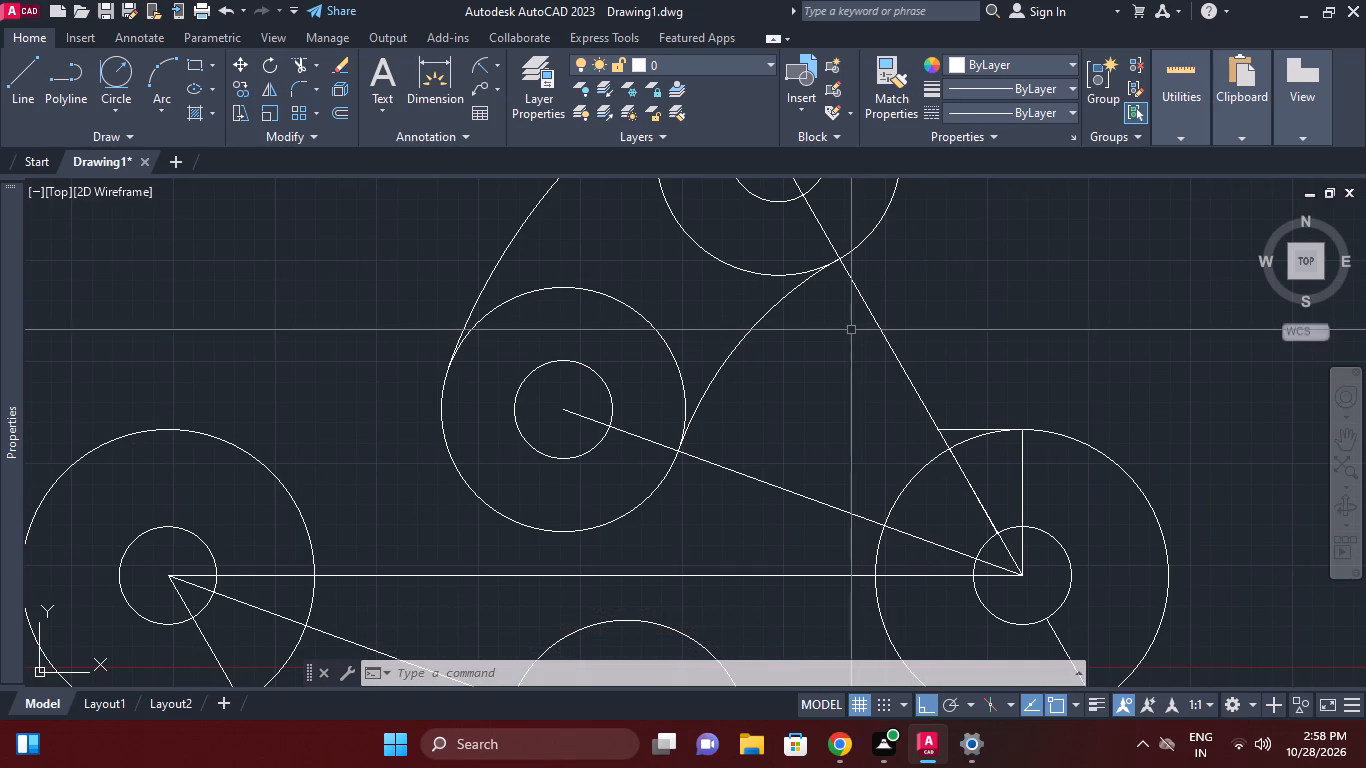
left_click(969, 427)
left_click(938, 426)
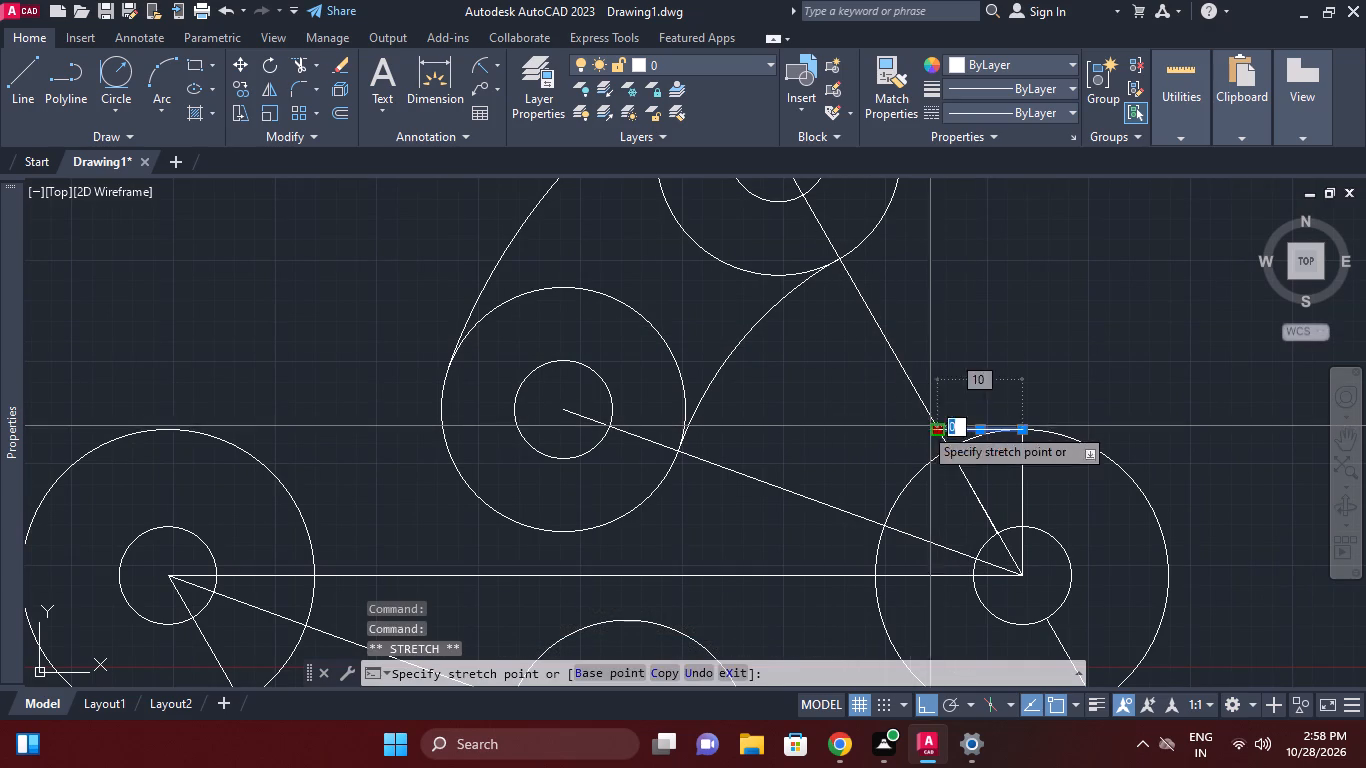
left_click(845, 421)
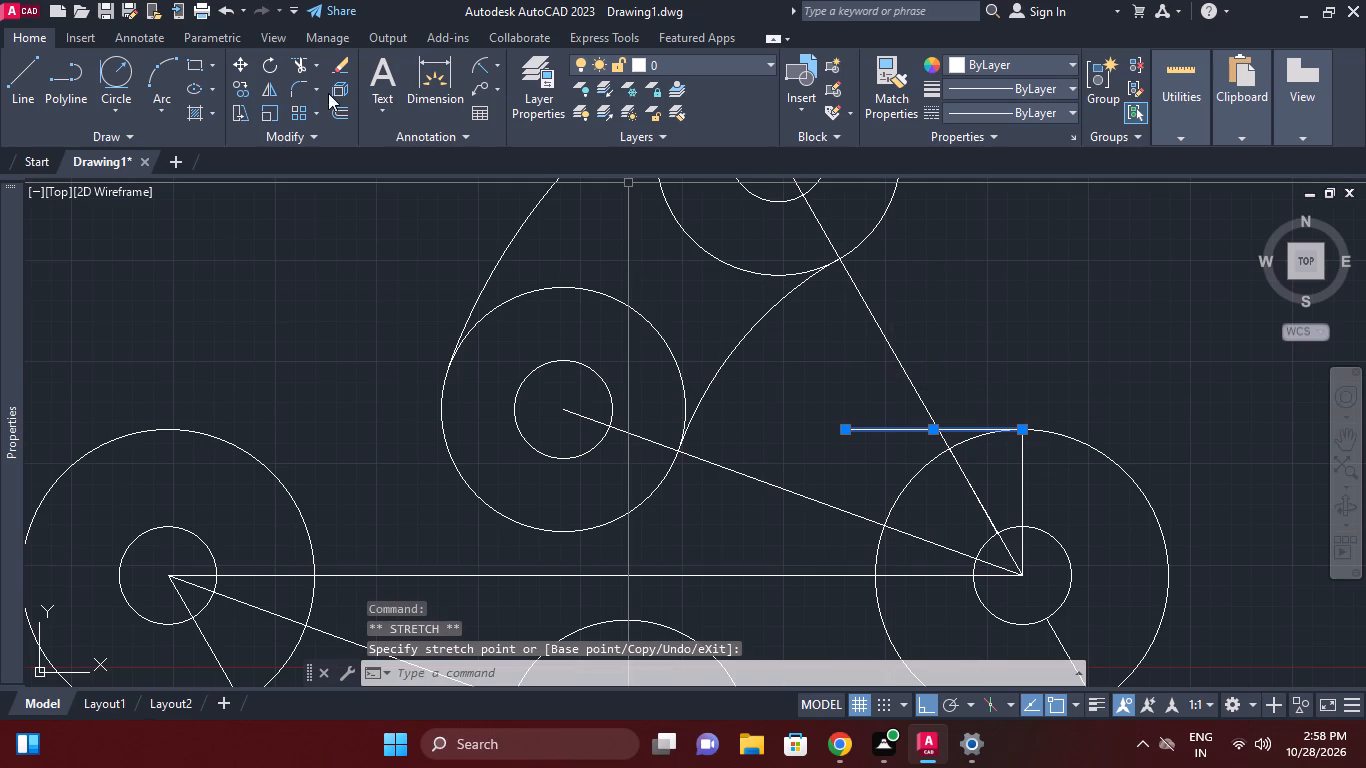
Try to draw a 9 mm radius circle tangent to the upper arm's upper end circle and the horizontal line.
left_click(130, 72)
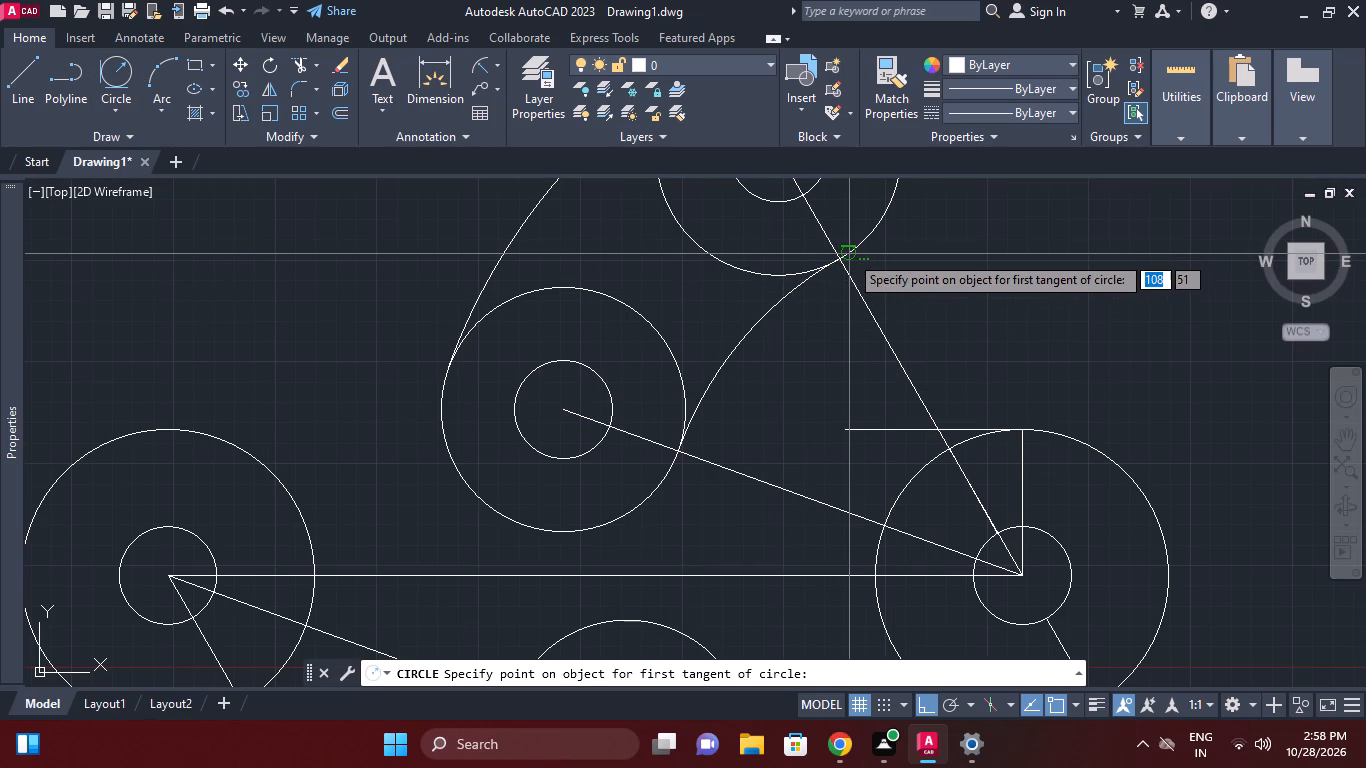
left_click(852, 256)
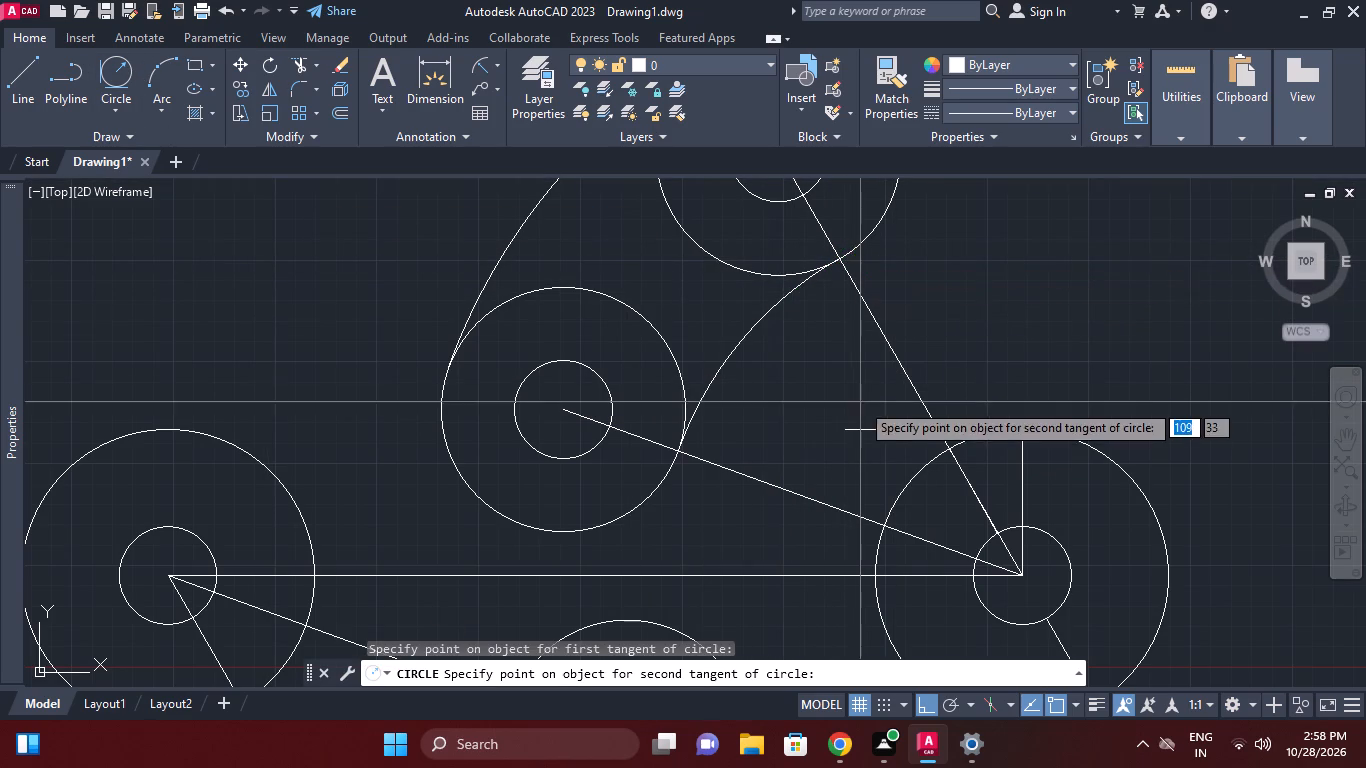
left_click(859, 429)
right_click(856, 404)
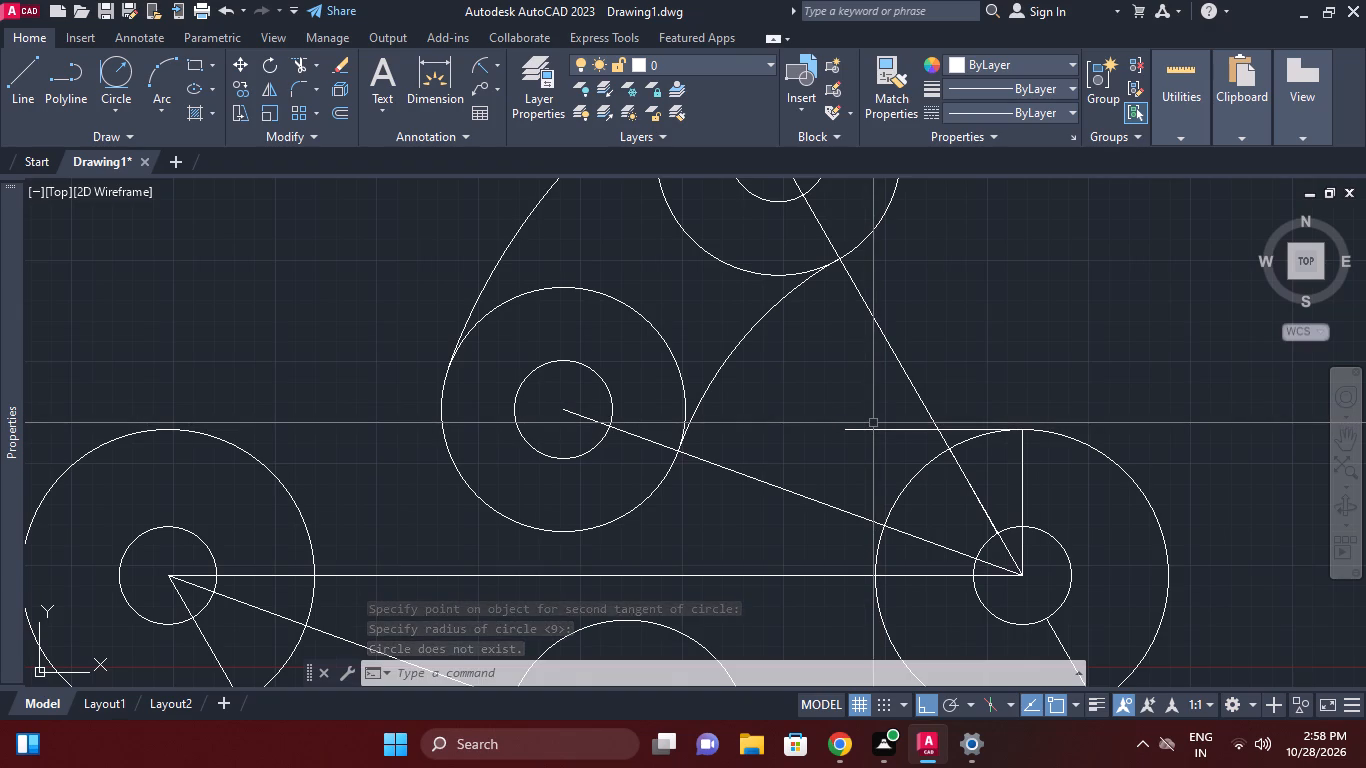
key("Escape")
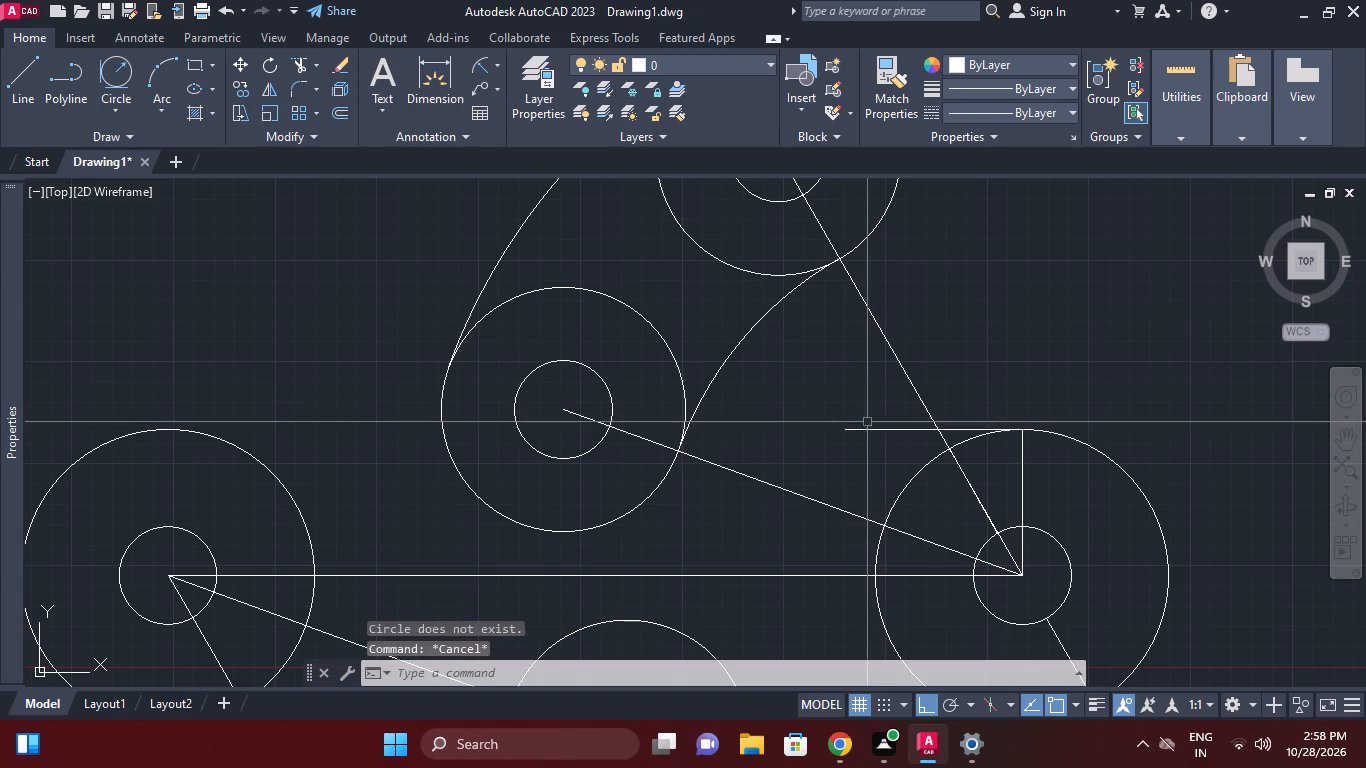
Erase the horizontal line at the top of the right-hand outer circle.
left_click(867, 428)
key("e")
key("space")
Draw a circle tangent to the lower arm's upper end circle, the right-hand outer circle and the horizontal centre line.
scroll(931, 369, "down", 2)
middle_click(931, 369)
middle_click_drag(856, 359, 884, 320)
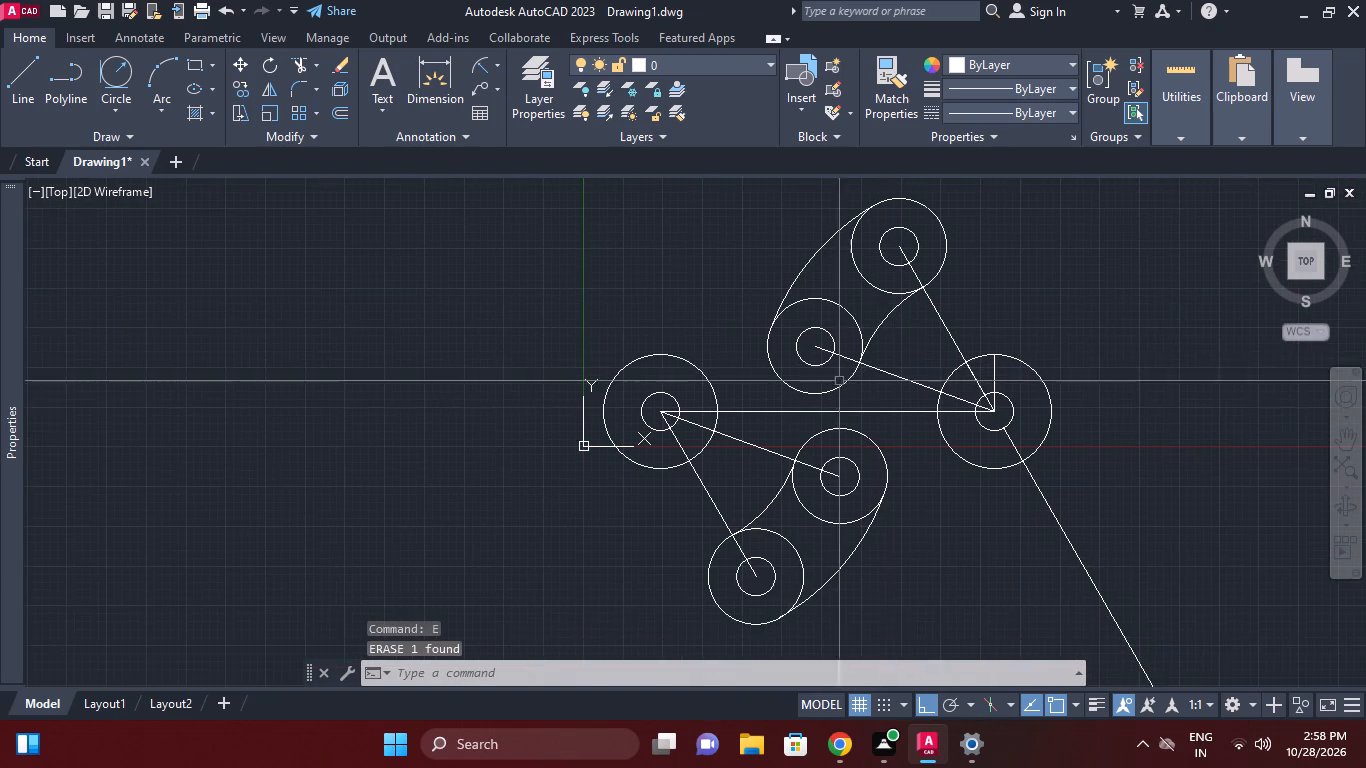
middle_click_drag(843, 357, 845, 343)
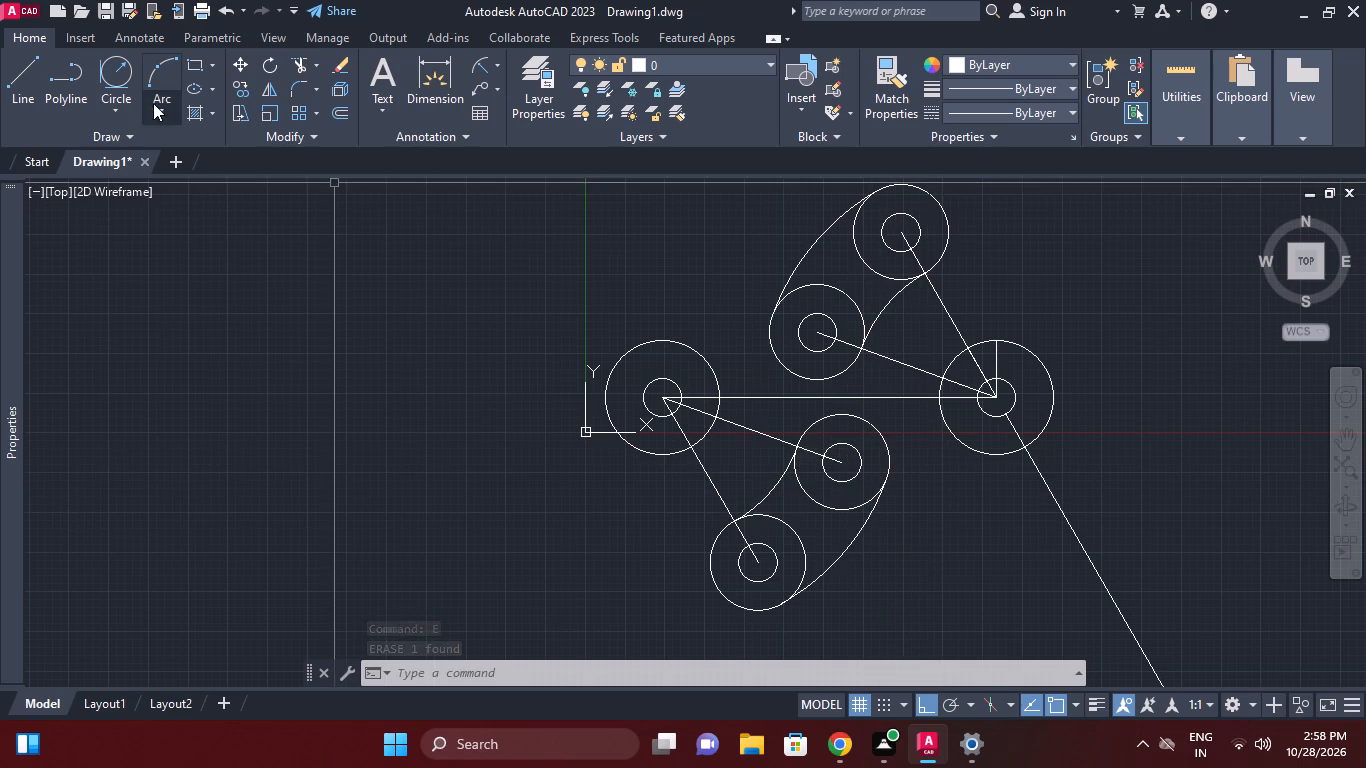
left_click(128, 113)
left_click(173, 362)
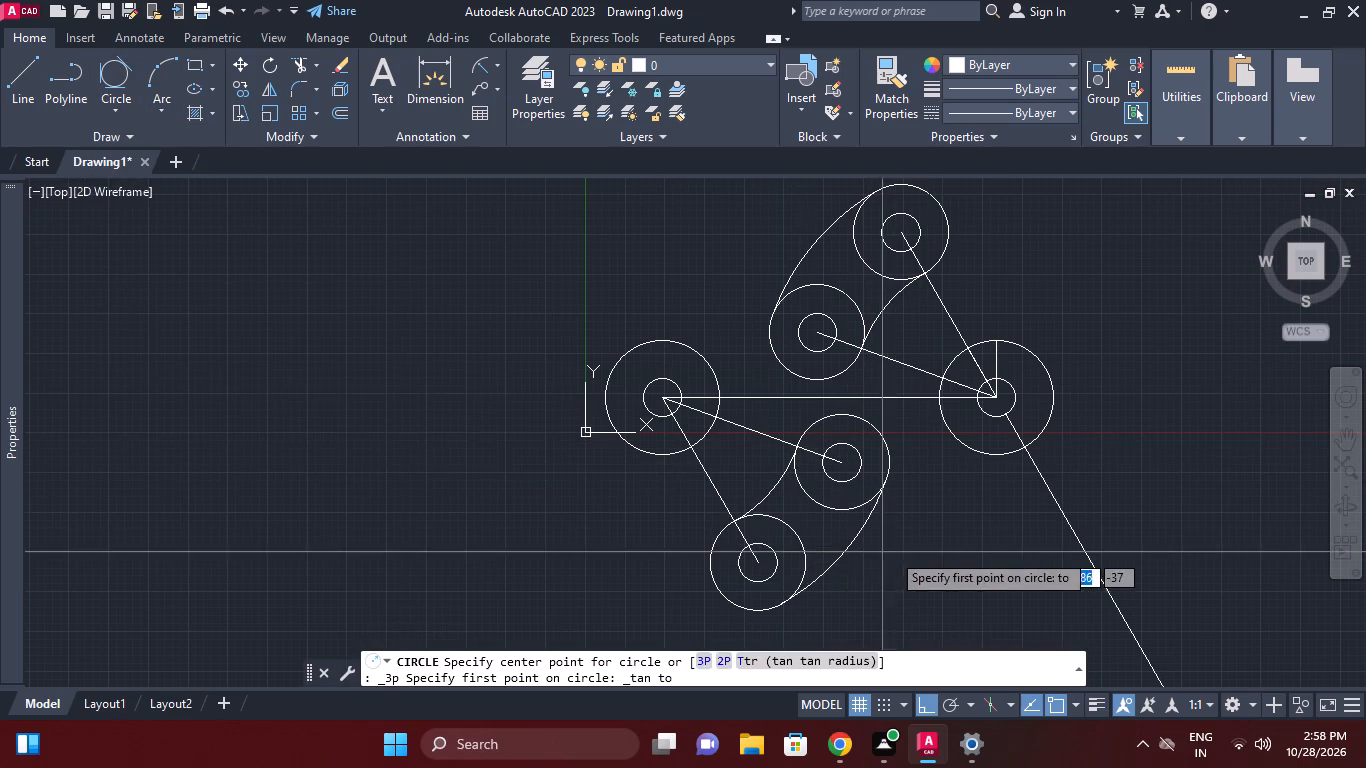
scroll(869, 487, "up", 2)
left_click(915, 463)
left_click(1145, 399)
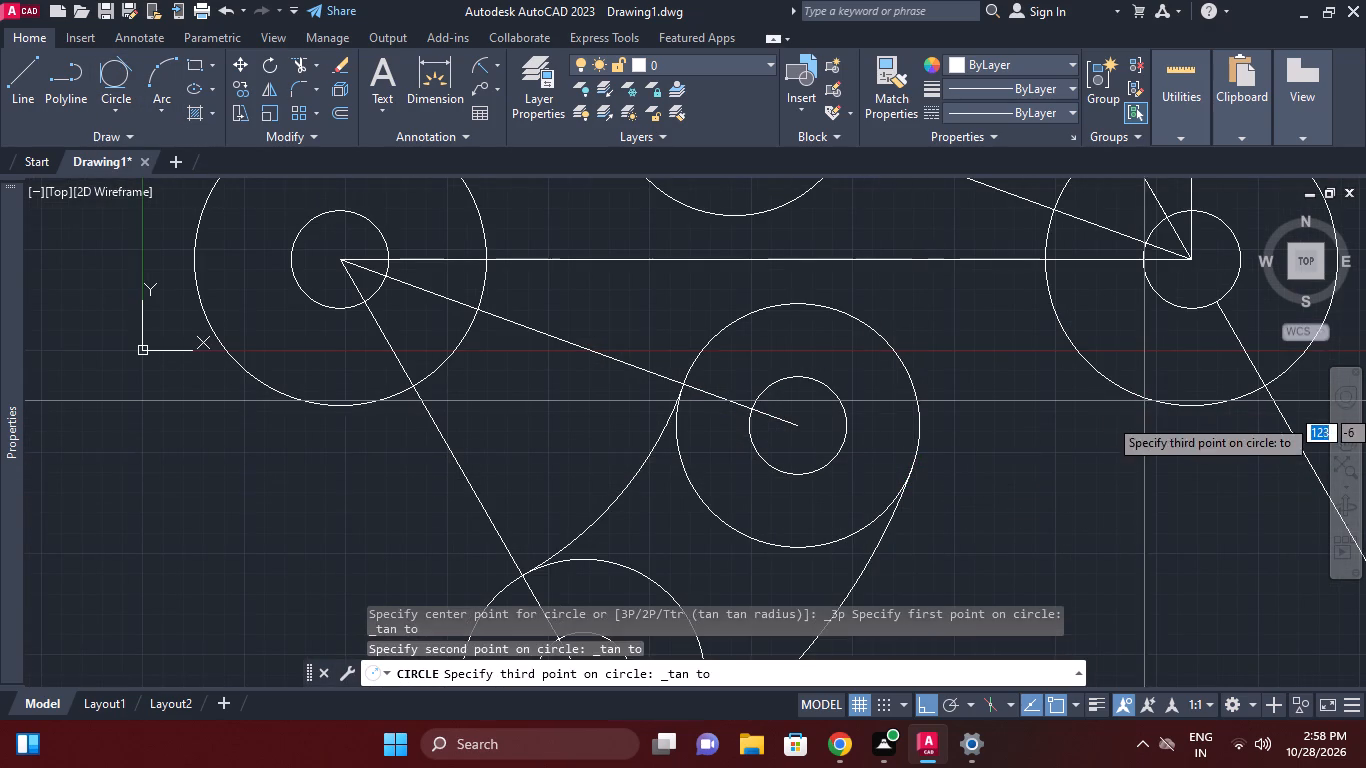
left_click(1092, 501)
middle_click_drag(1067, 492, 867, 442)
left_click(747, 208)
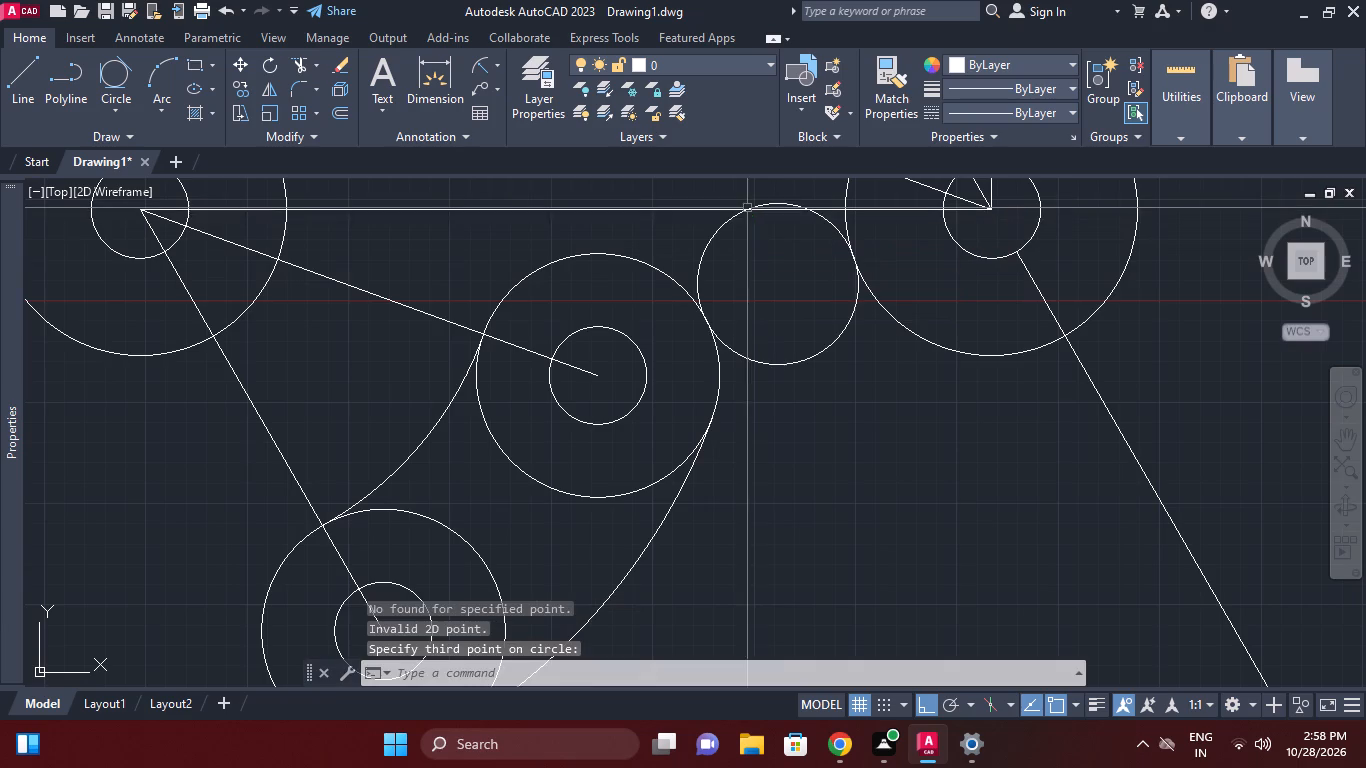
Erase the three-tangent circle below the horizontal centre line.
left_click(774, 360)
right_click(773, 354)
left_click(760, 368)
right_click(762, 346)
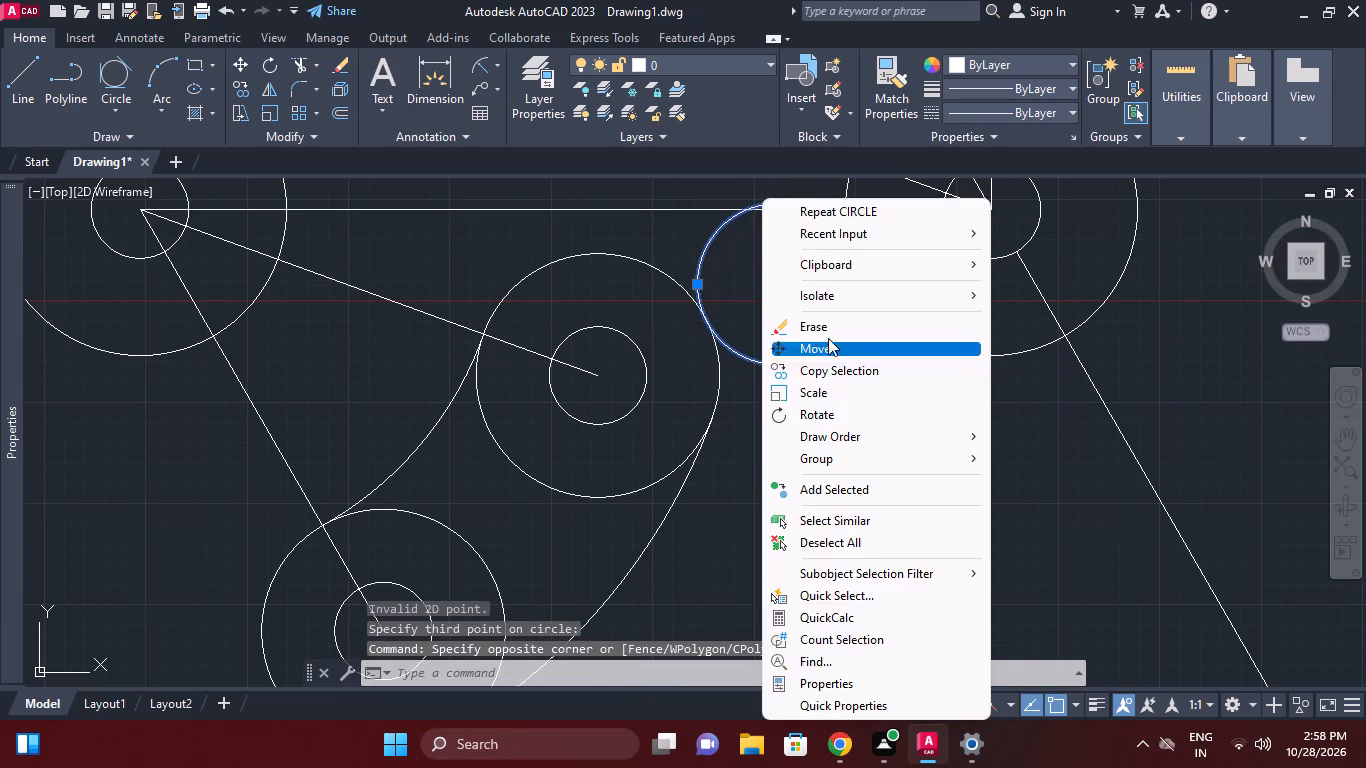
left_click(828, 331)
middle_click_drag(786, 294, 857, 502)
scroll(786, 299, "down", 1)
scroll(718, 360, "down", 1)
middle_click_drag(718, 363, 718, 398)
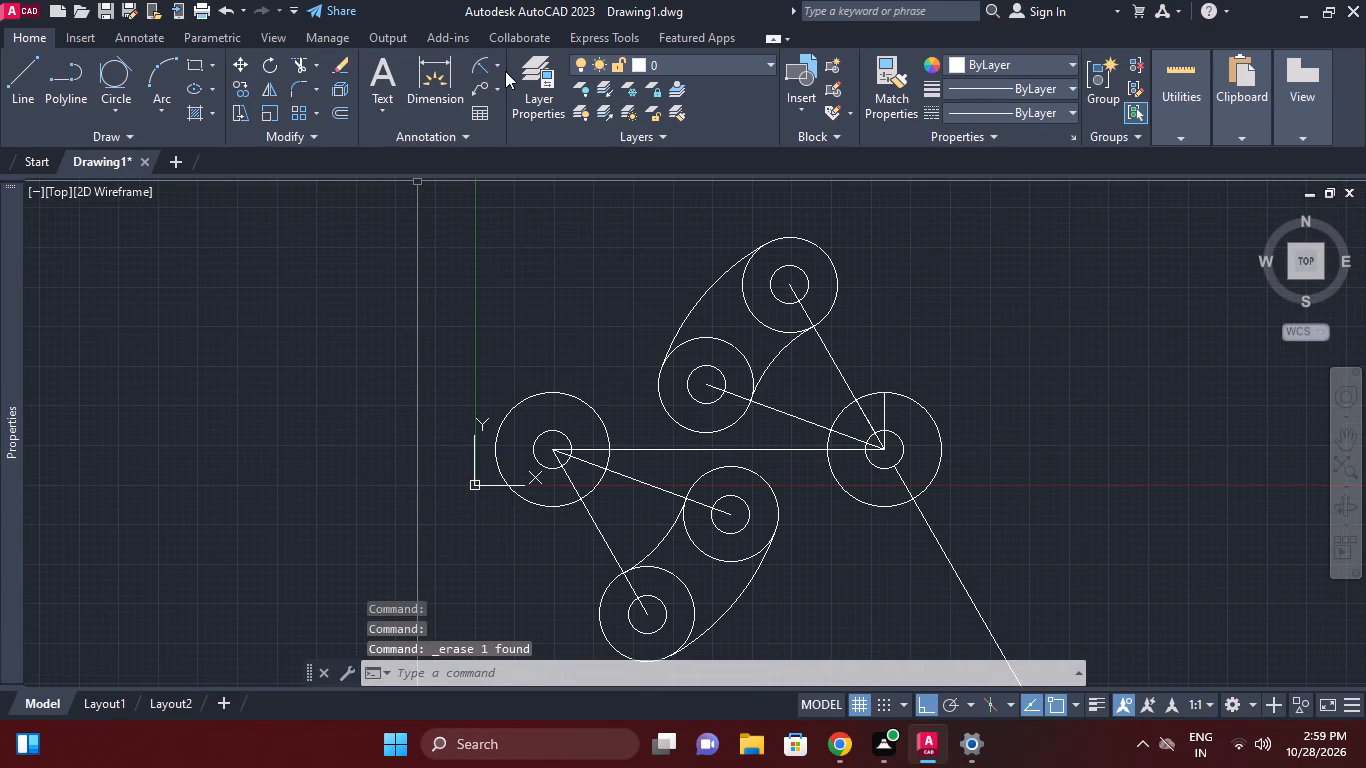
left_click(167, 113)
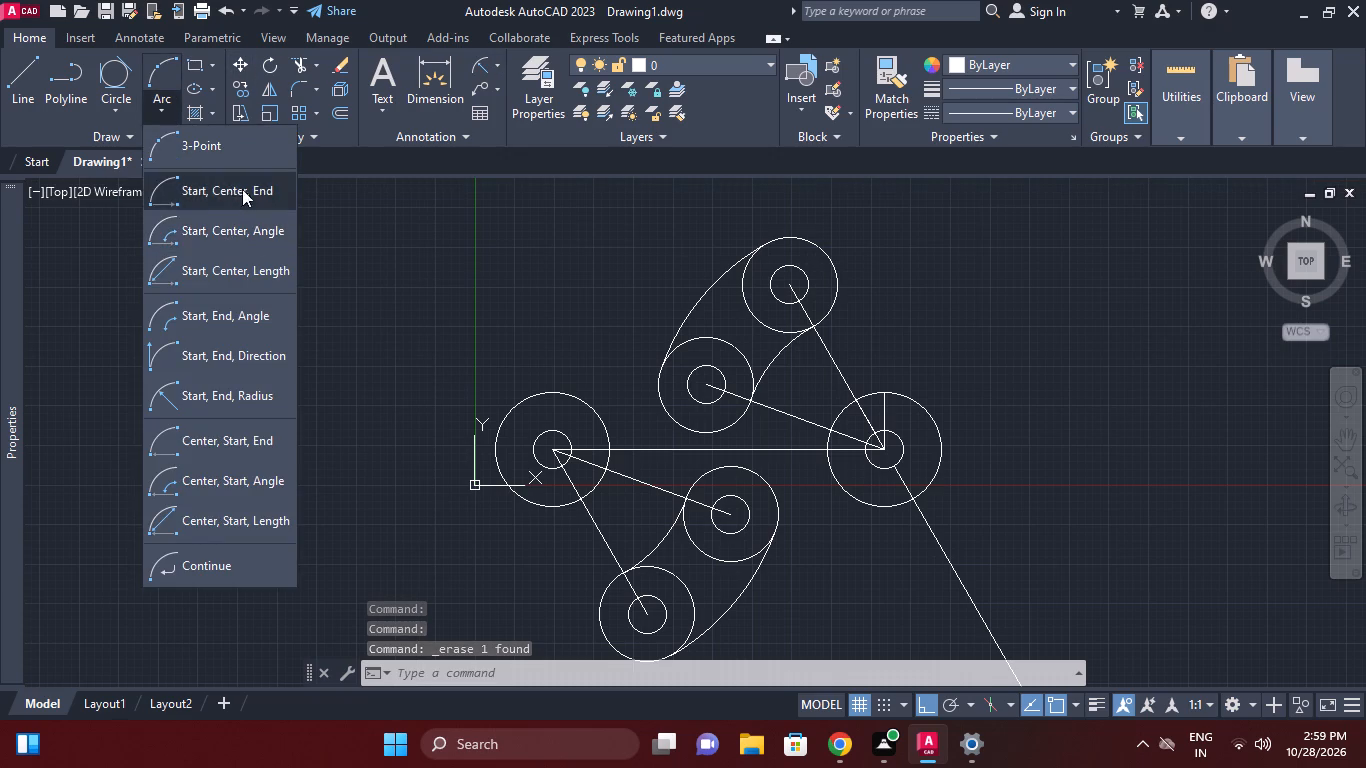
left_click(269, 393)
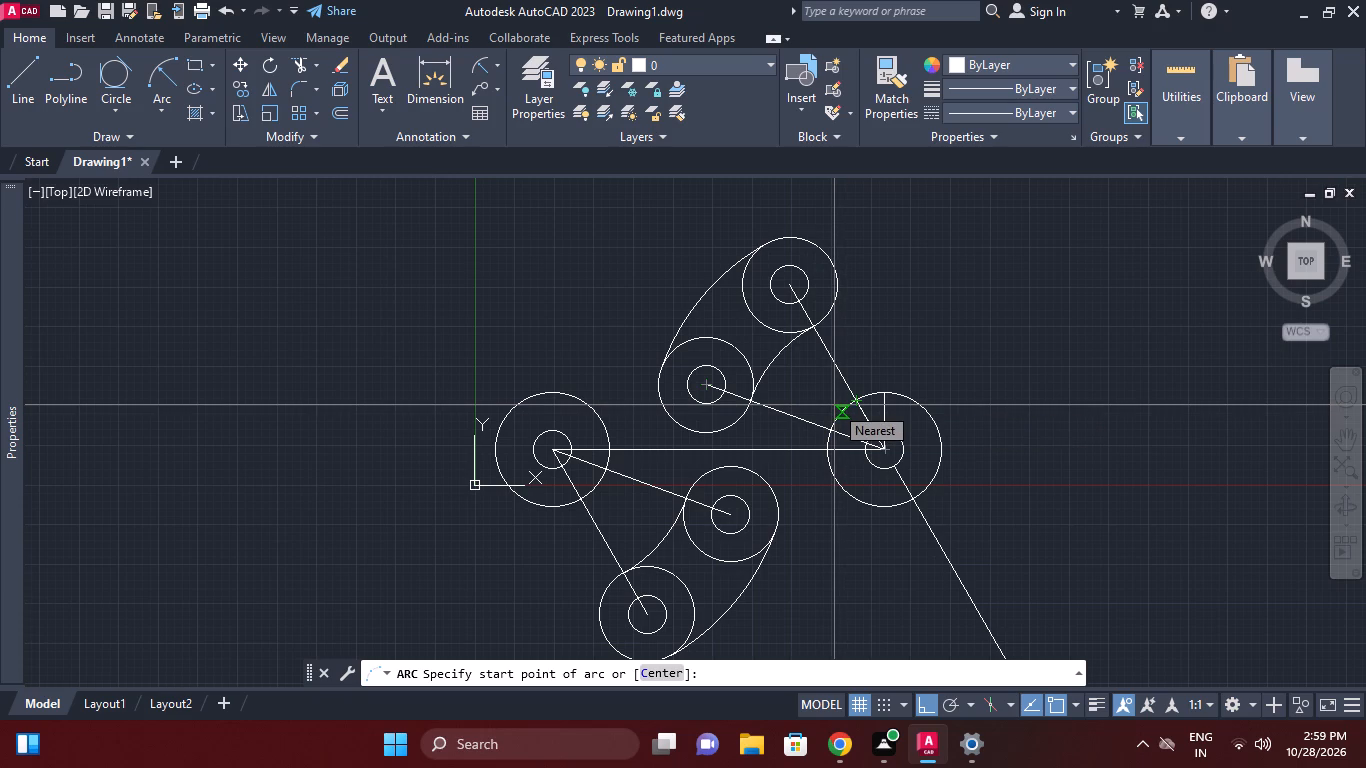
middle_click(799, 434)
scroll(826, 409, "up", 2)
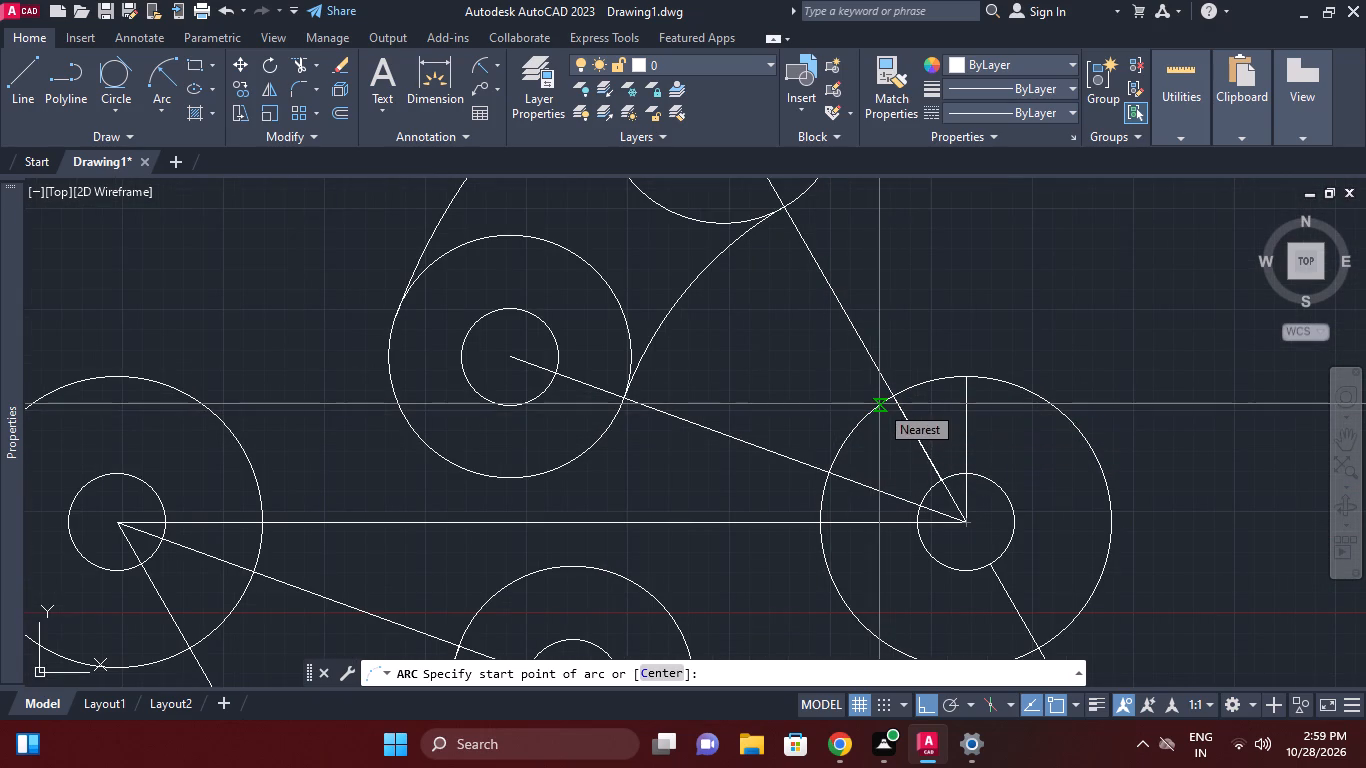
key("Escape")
Draw a horizontal line leftward from the top of the right-hand outer circle, past the upper arm's steep centre line.
key("l")
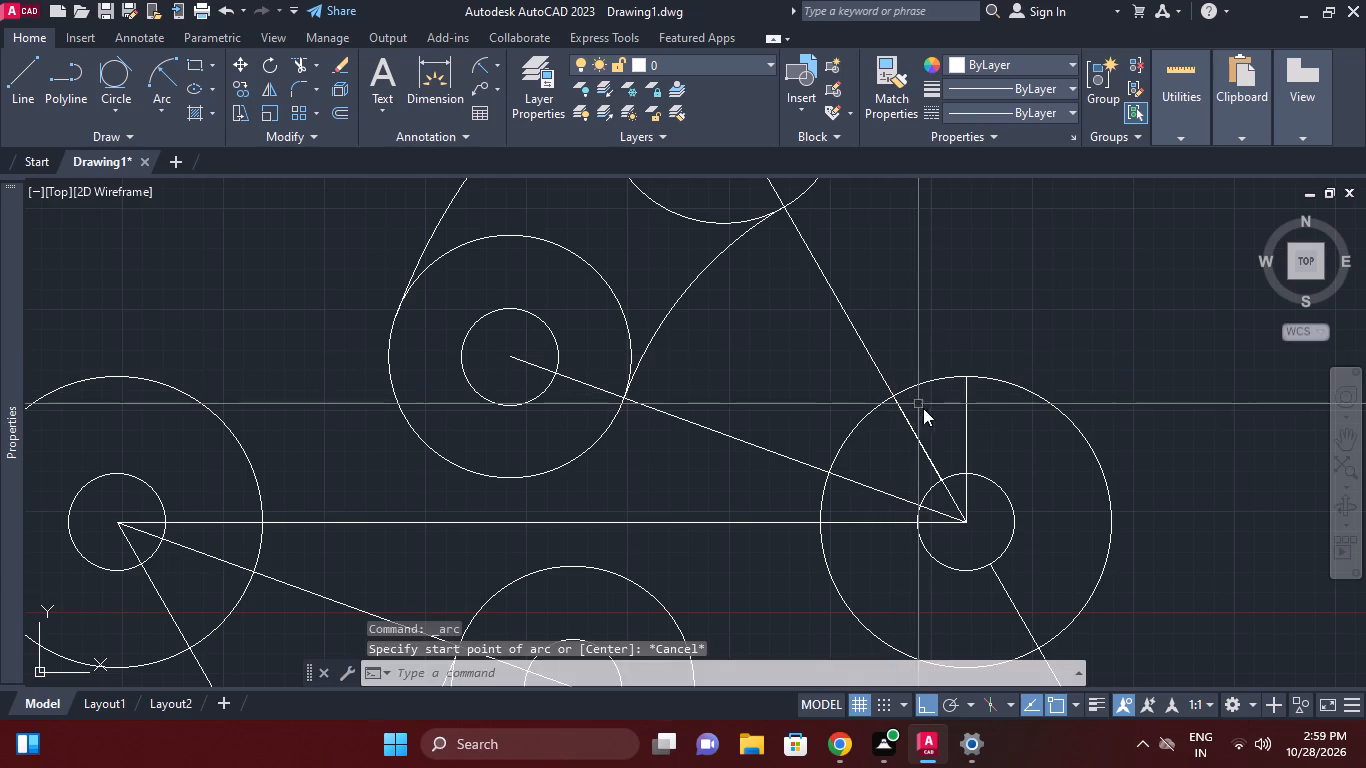
key("space")
left_click(962, 379)
left_click(822, 383)
key("Escape")
middle_click_drag(871, 347, 871, 384)
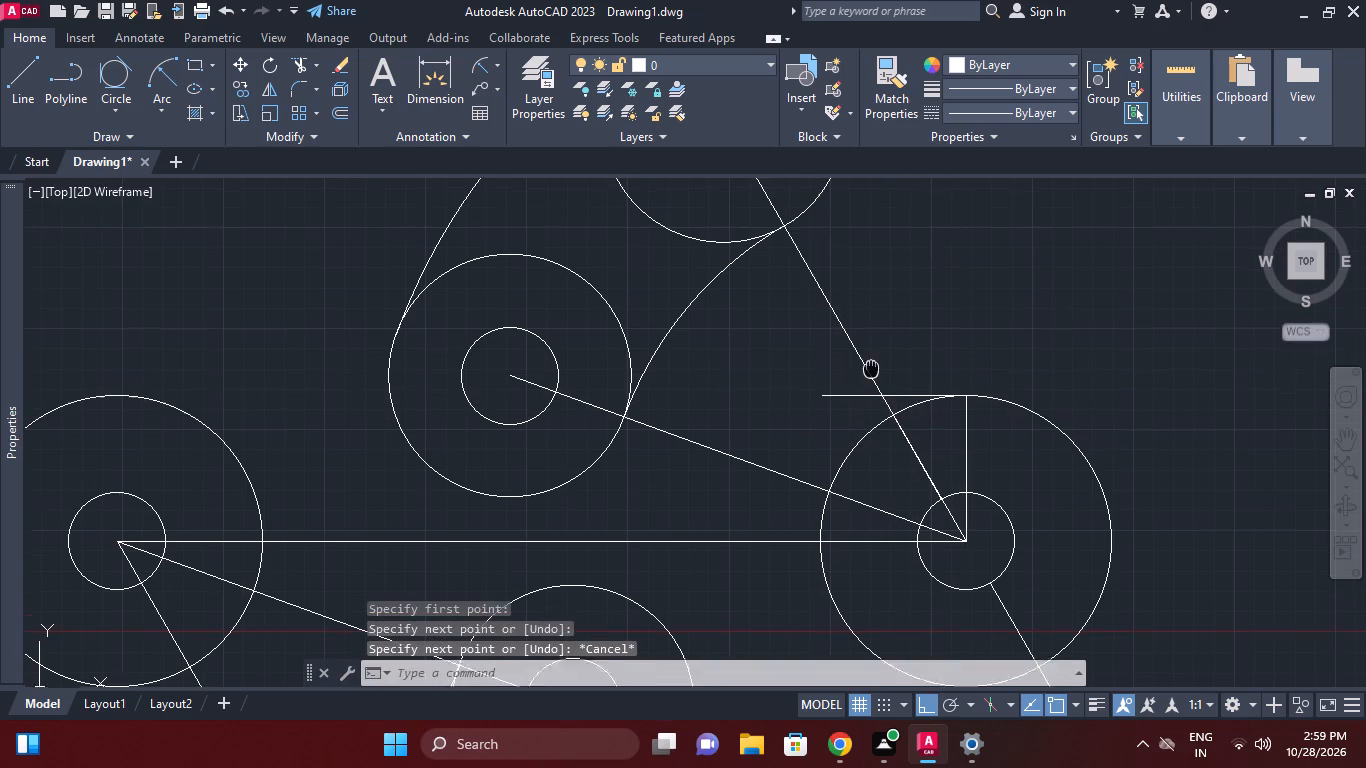
middle_click_drag(871, 384, 873, 390)
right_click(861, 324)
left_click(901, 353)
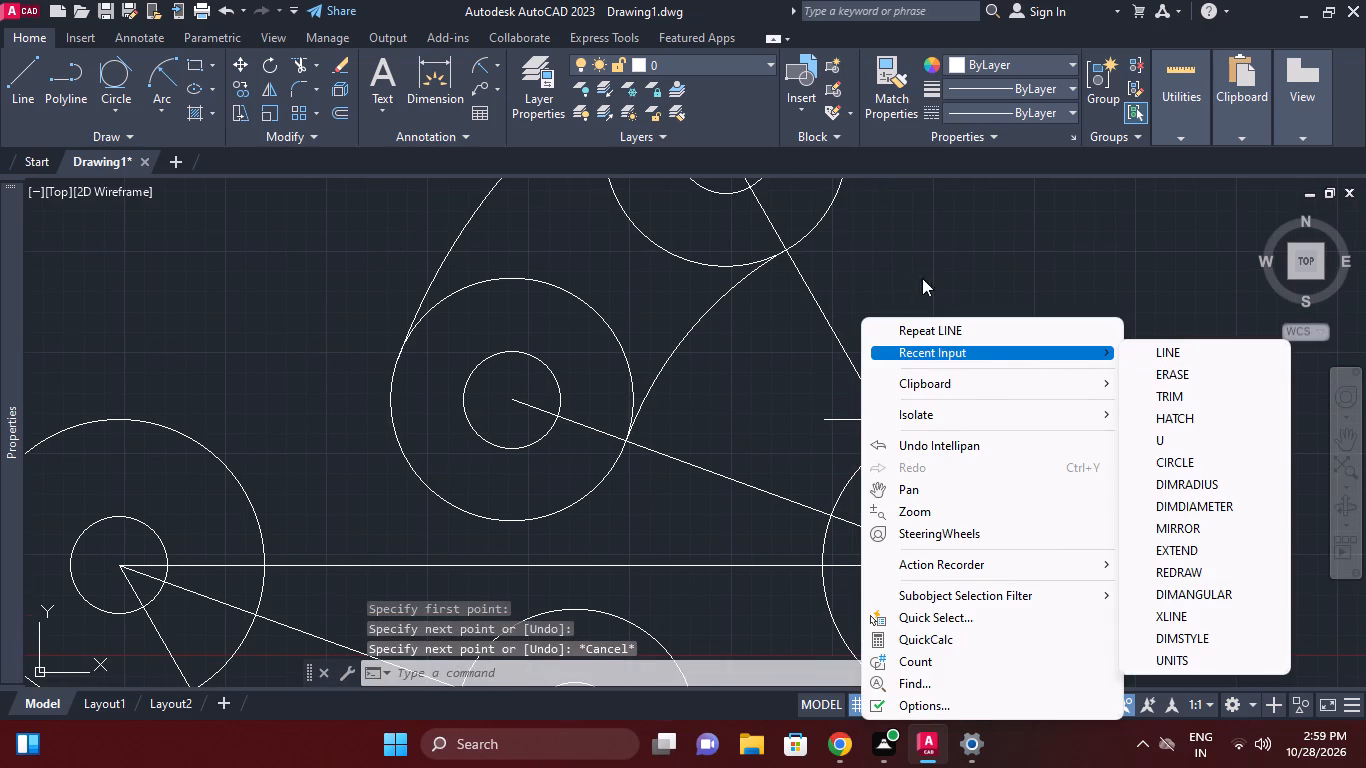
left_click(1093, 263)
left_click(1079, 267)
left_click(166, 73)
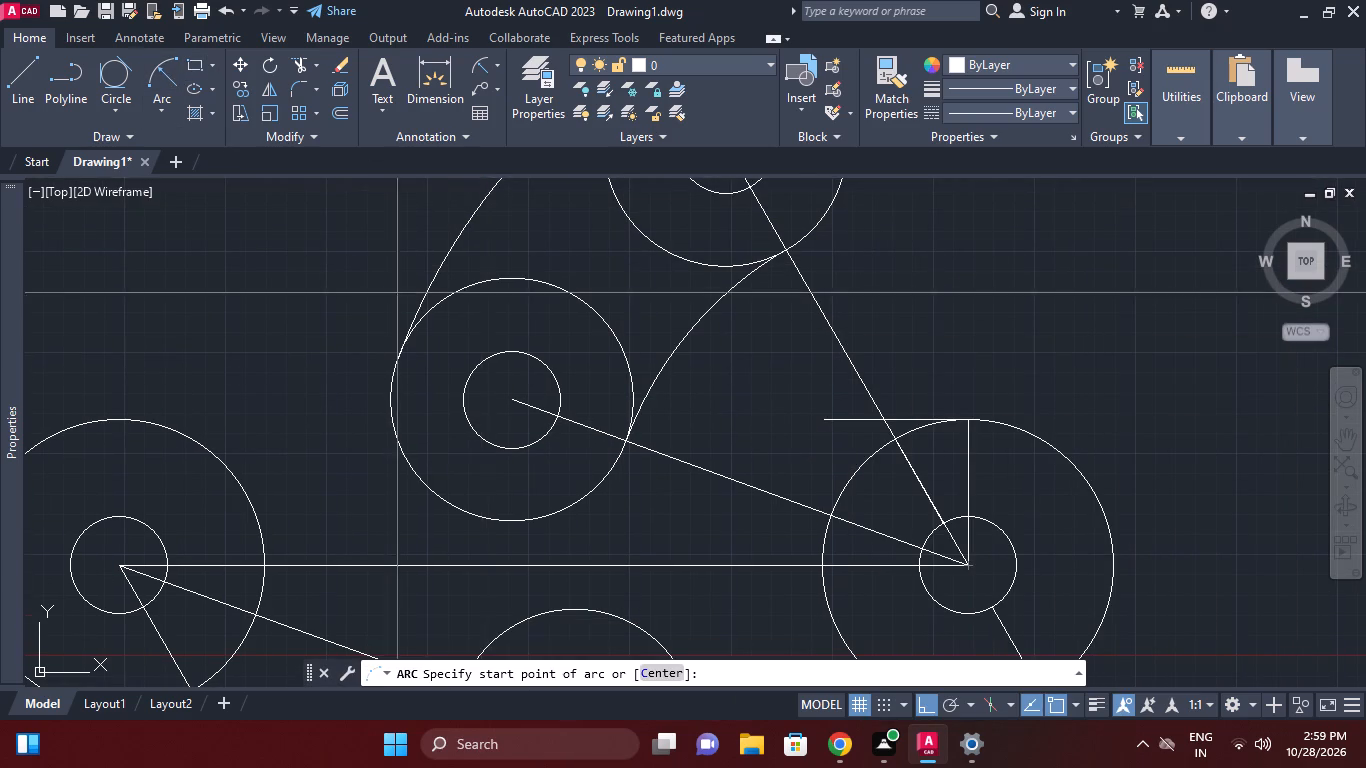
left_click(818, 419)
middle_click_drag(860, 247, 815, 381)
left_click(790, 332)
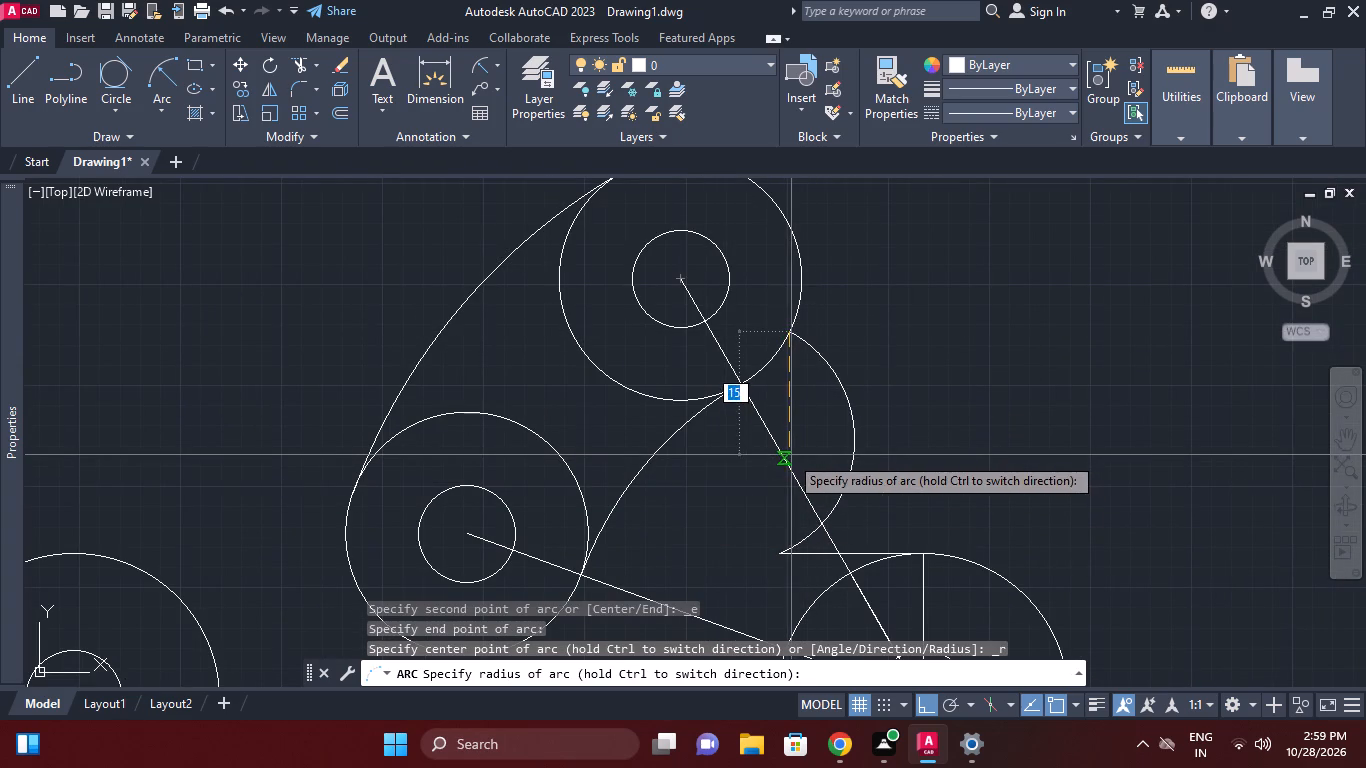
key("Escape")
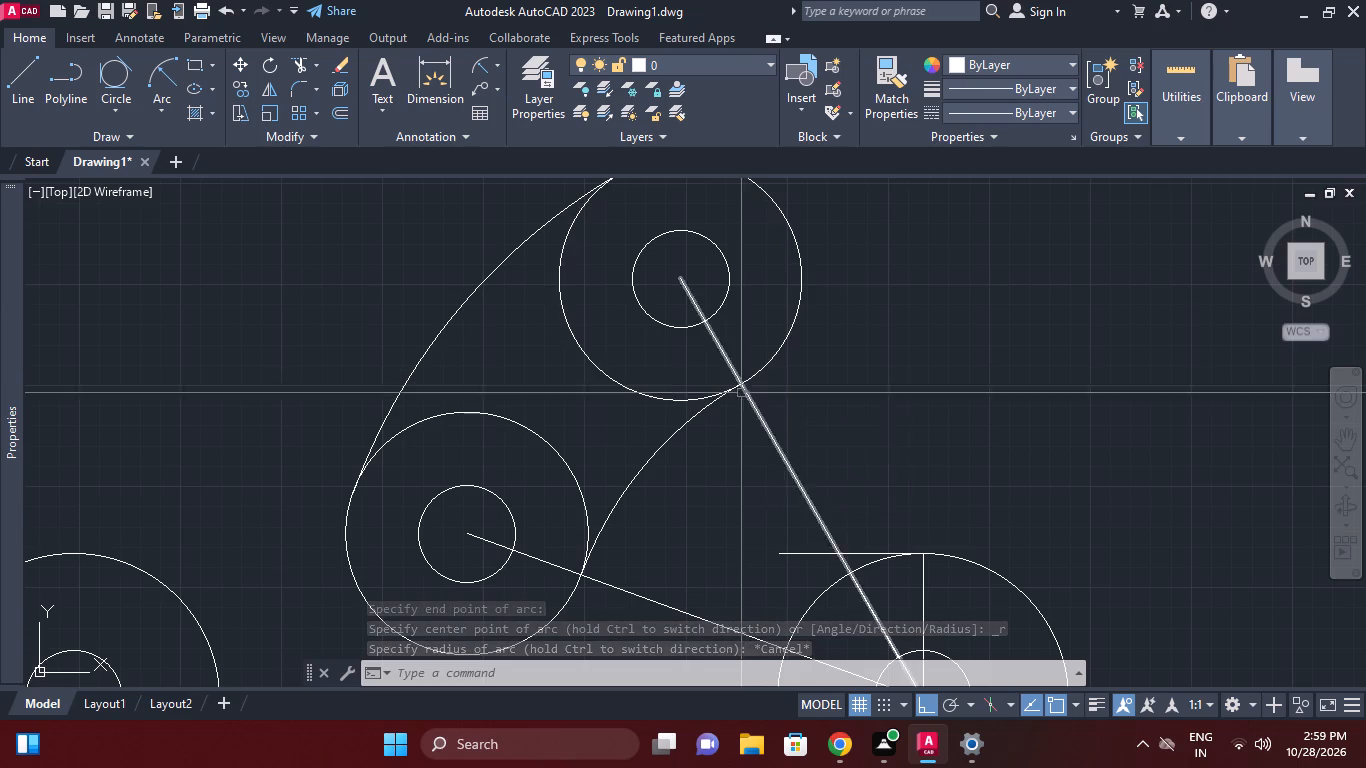
Stretch the free end of the new horizontal line farther leftward, toward the upper arm's lower end circle.
left_click(783, 552)
left_click(778, 553)
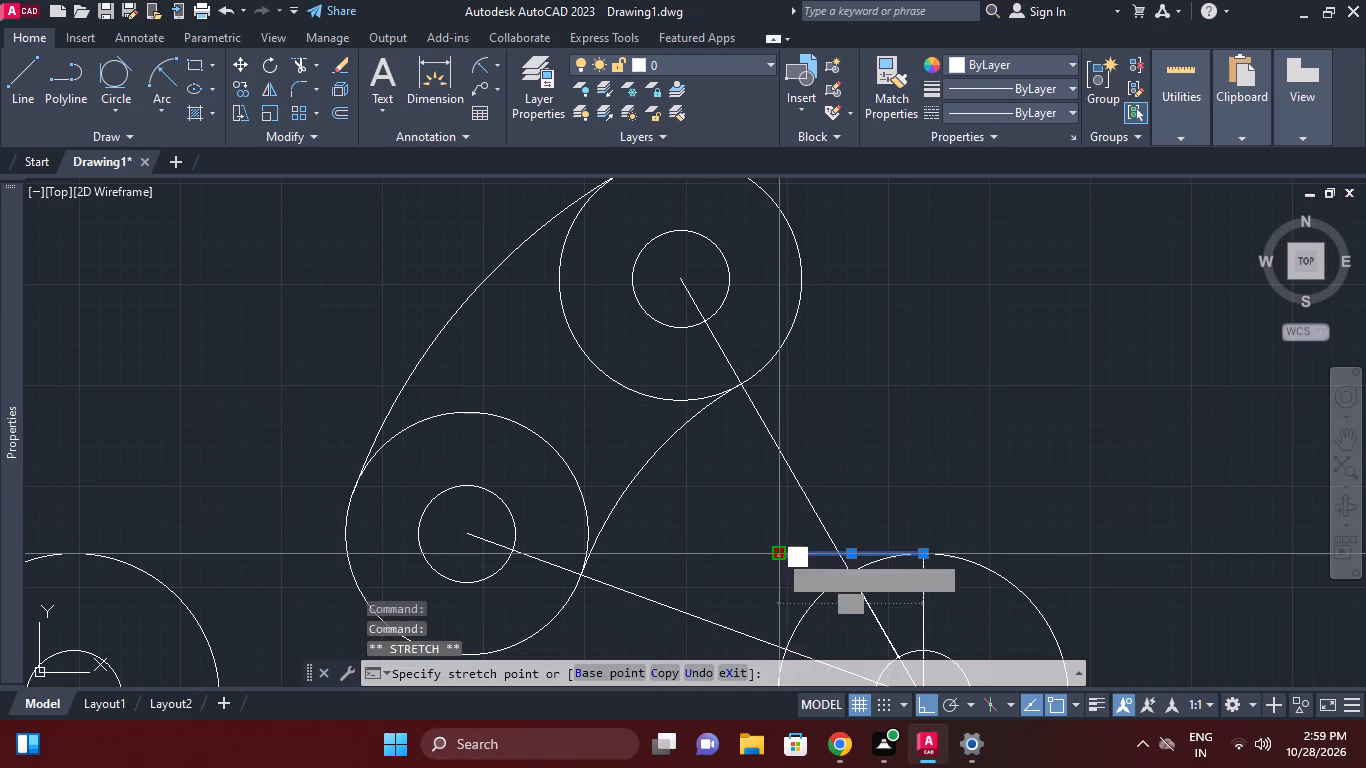
left_click(645, 552)
key("Escape")
key("Escape")
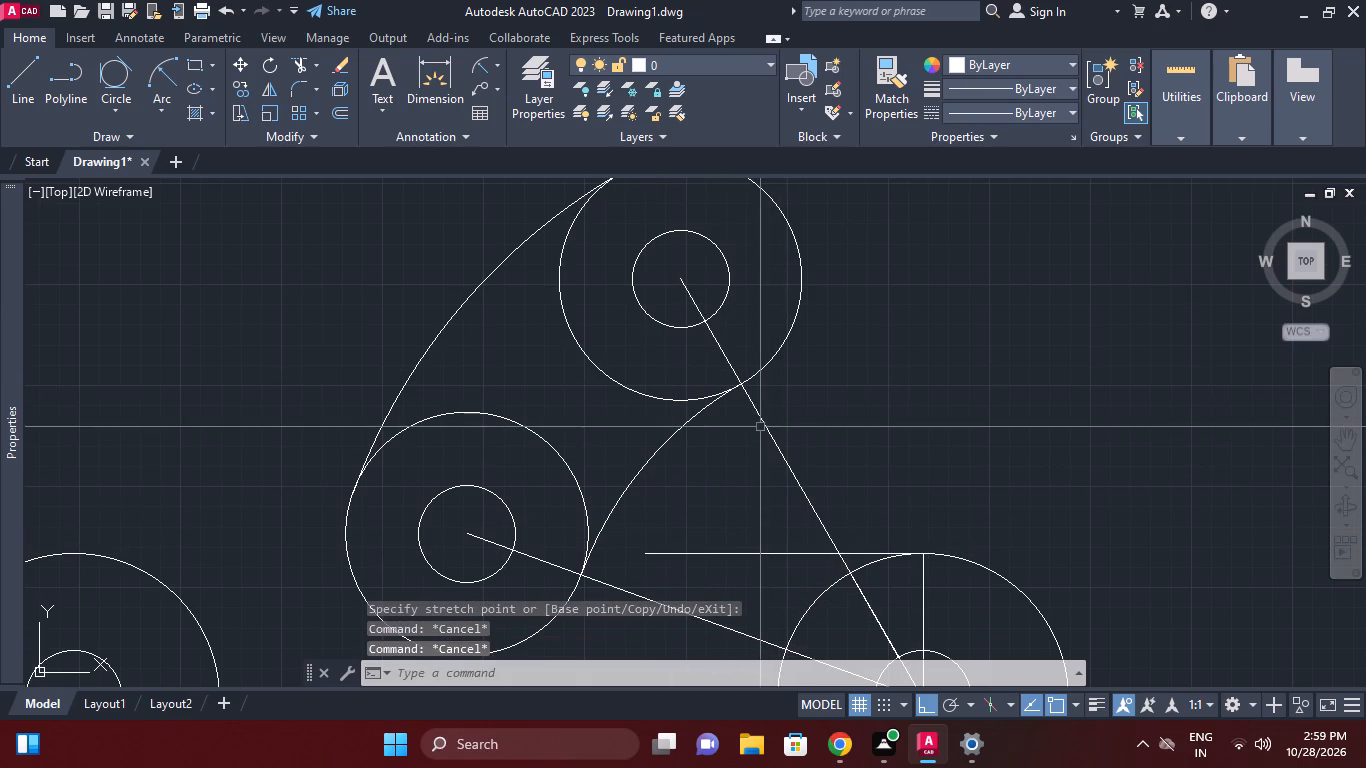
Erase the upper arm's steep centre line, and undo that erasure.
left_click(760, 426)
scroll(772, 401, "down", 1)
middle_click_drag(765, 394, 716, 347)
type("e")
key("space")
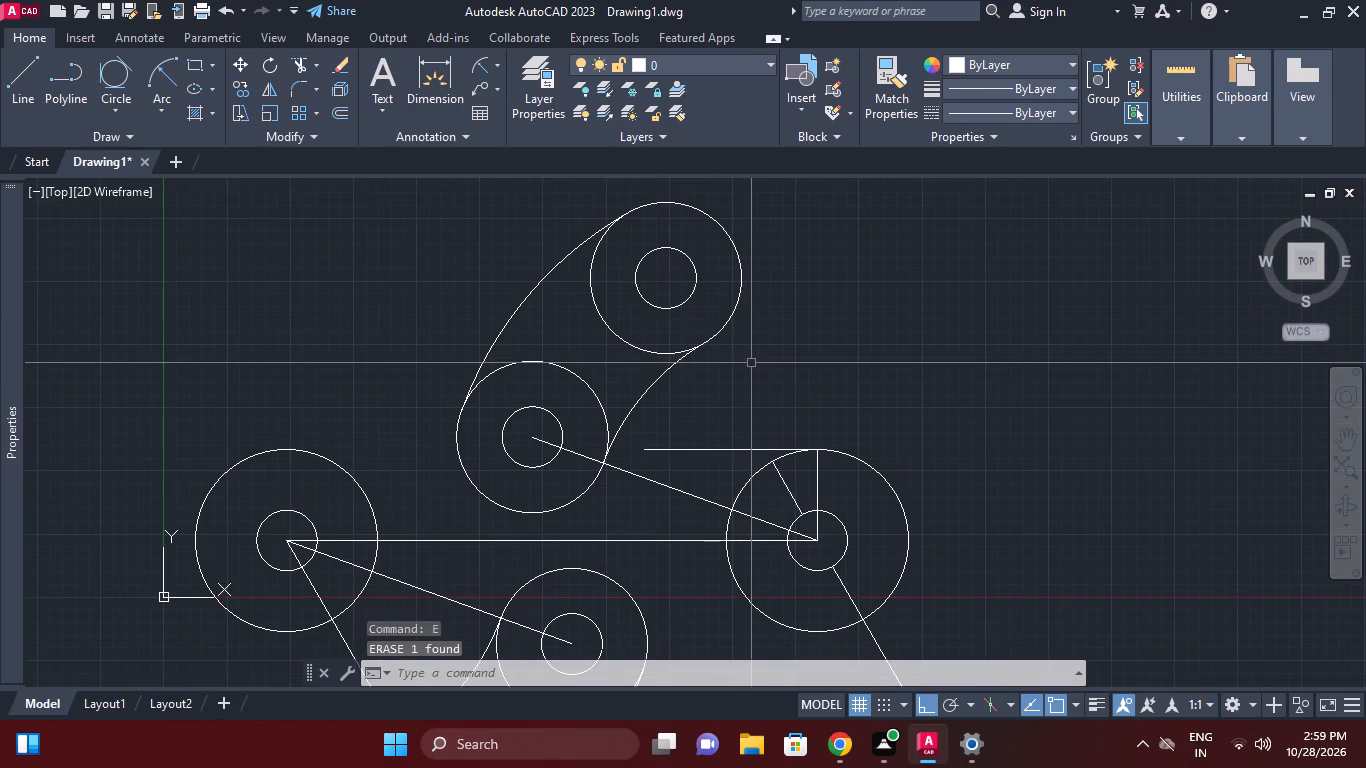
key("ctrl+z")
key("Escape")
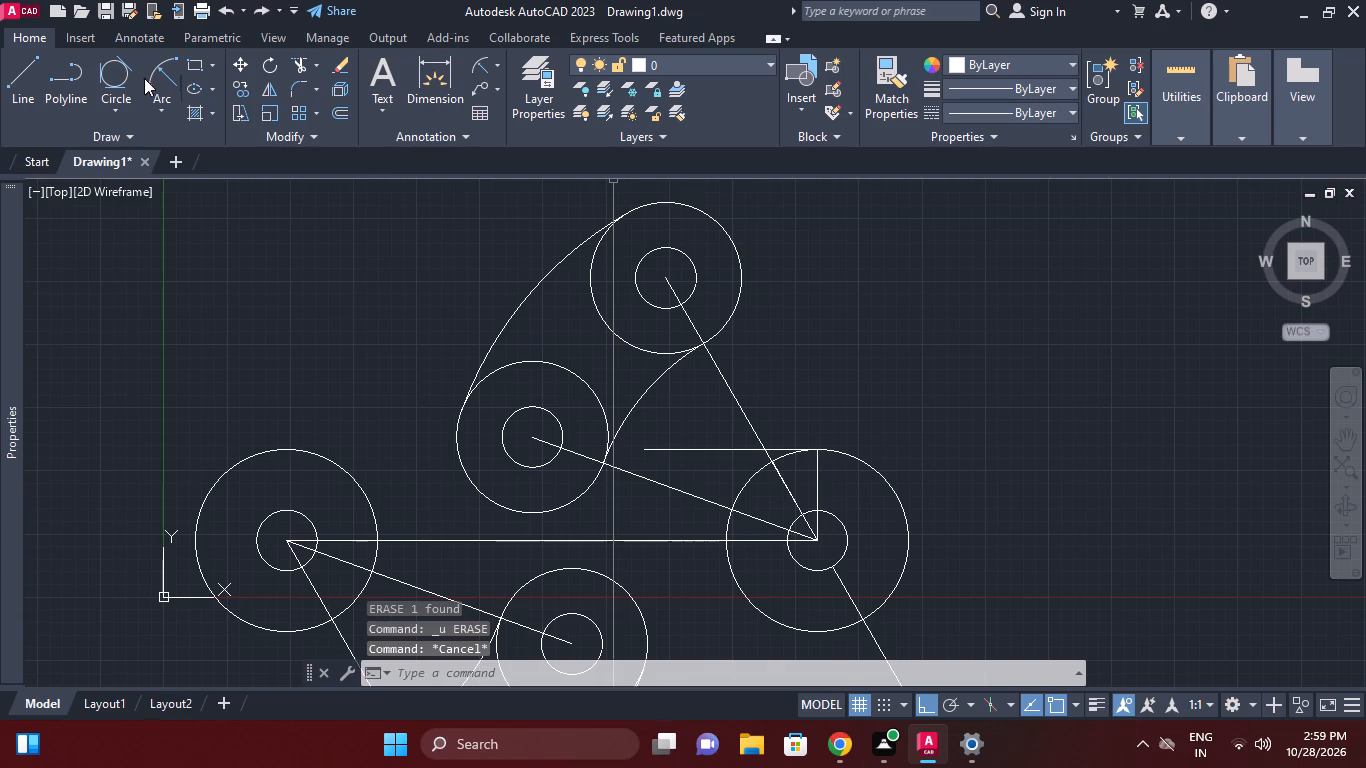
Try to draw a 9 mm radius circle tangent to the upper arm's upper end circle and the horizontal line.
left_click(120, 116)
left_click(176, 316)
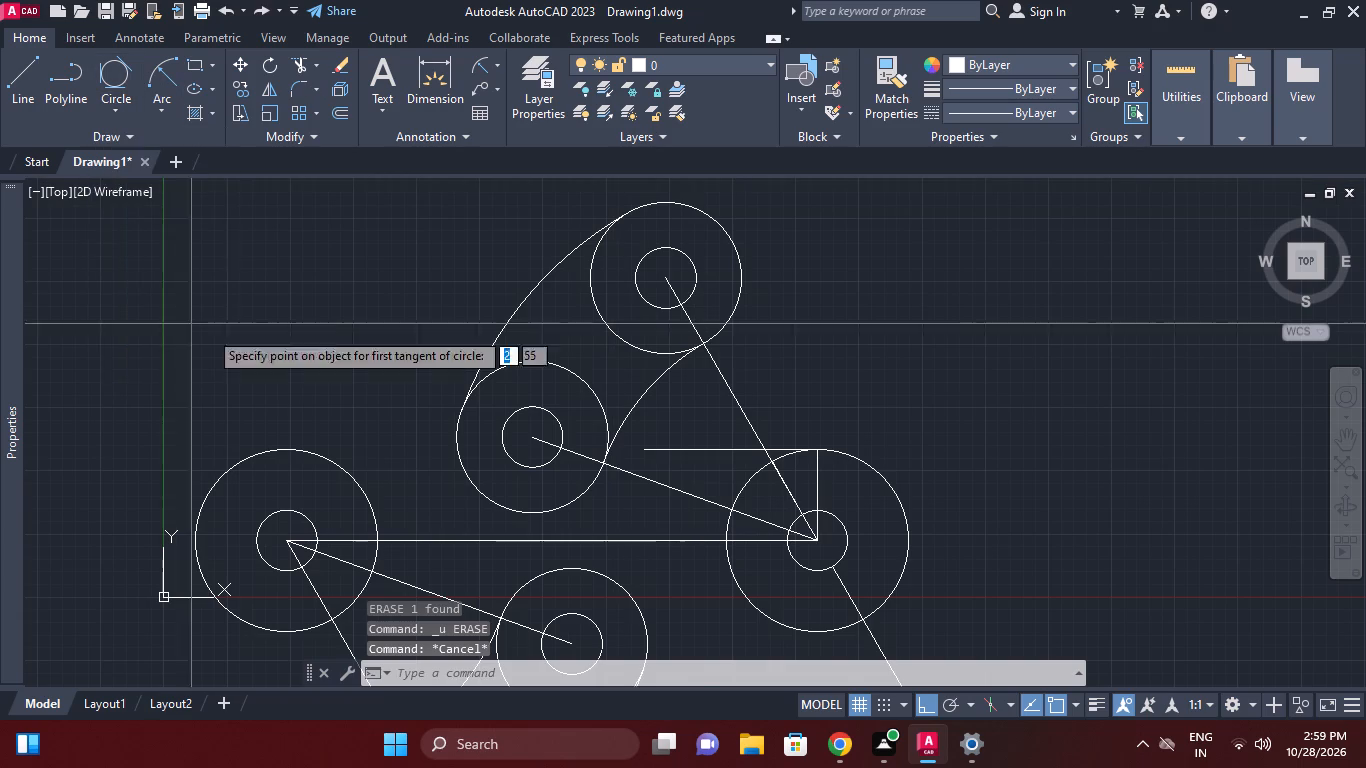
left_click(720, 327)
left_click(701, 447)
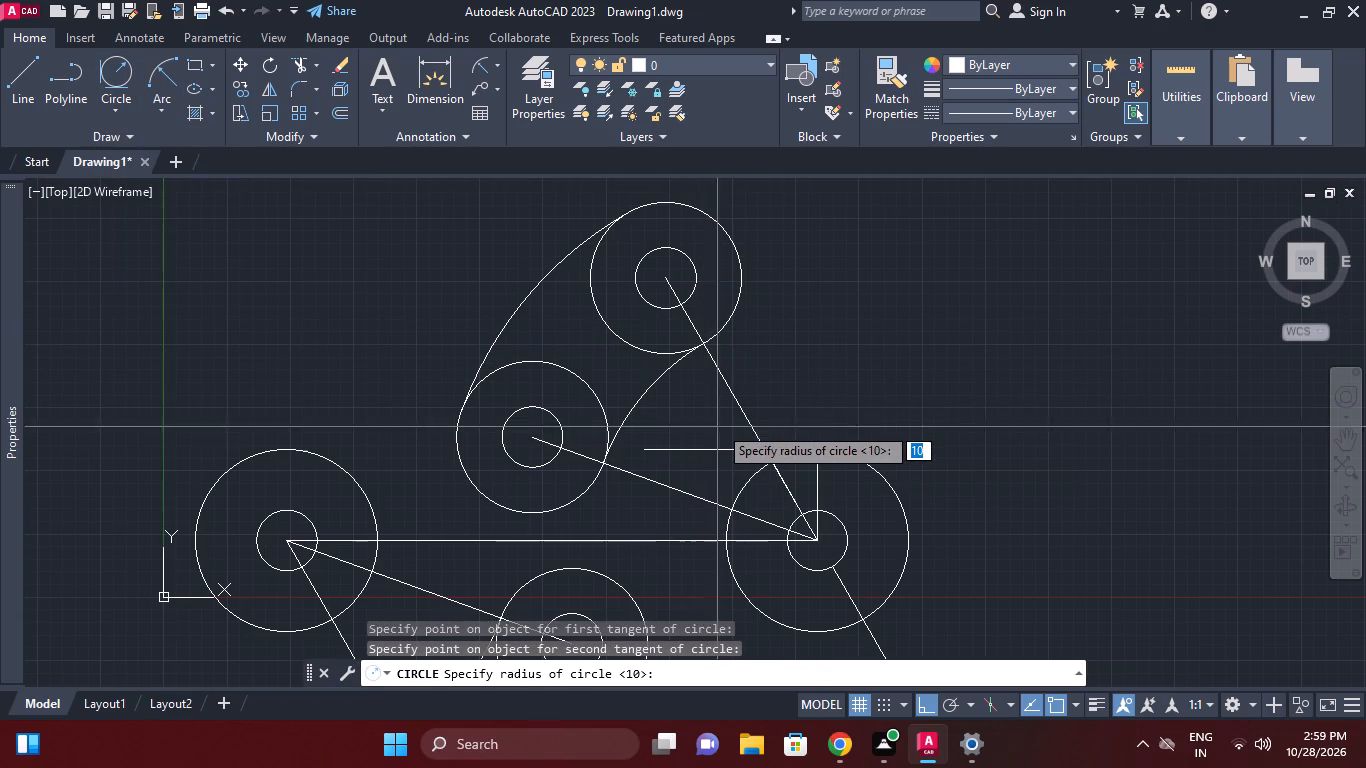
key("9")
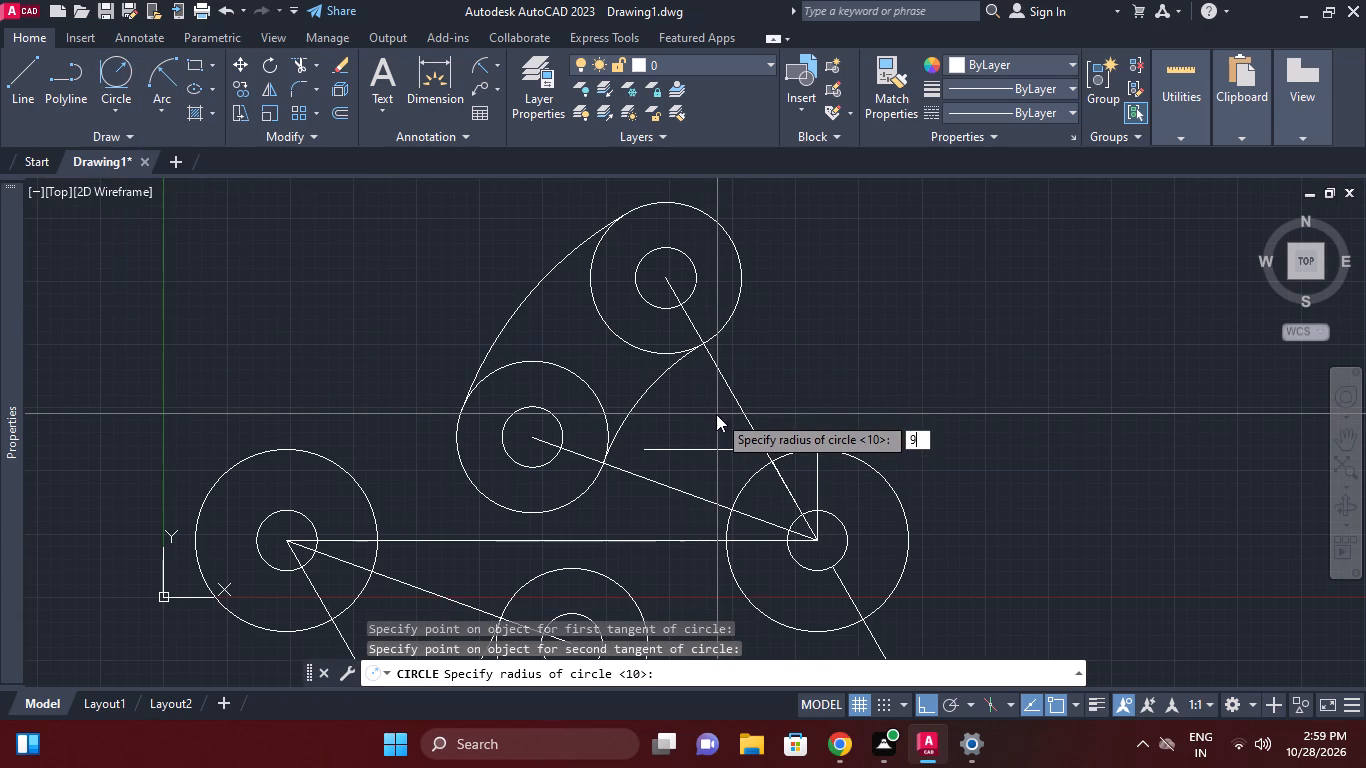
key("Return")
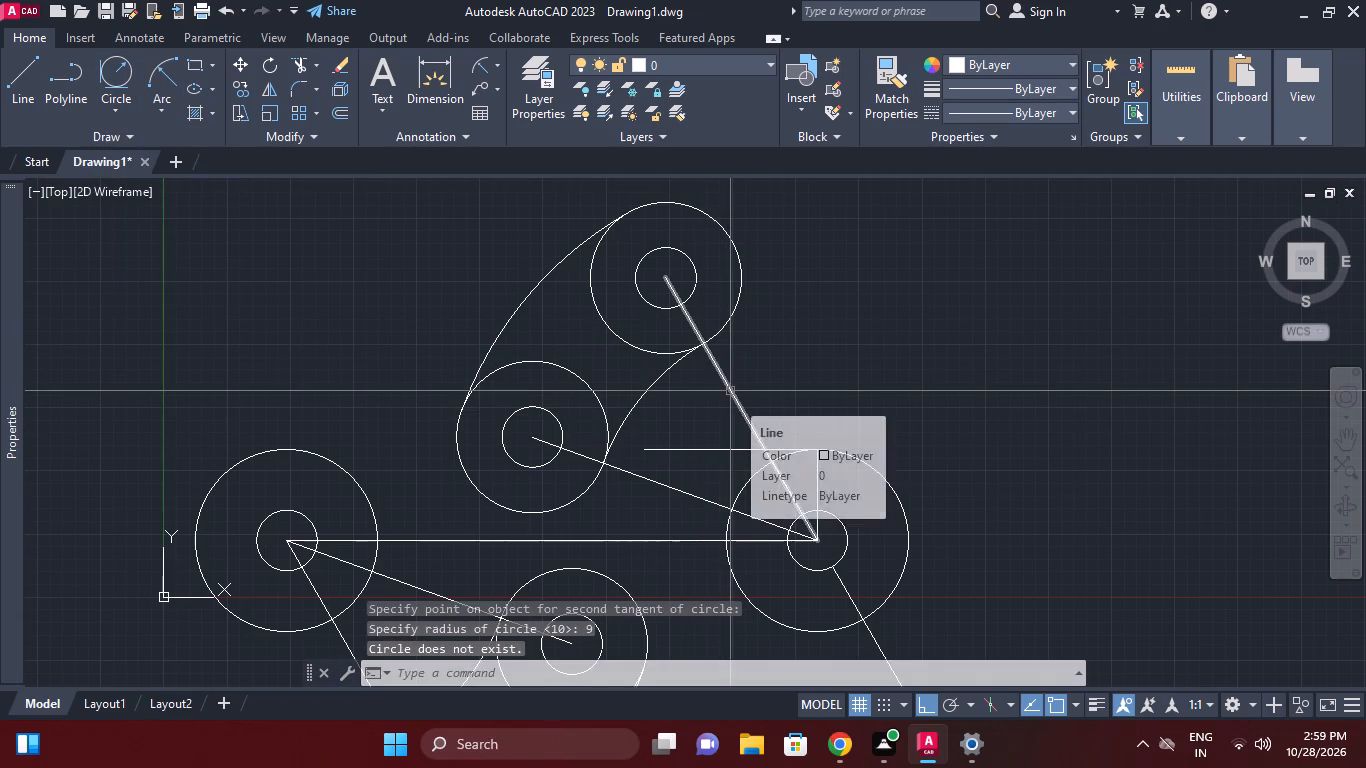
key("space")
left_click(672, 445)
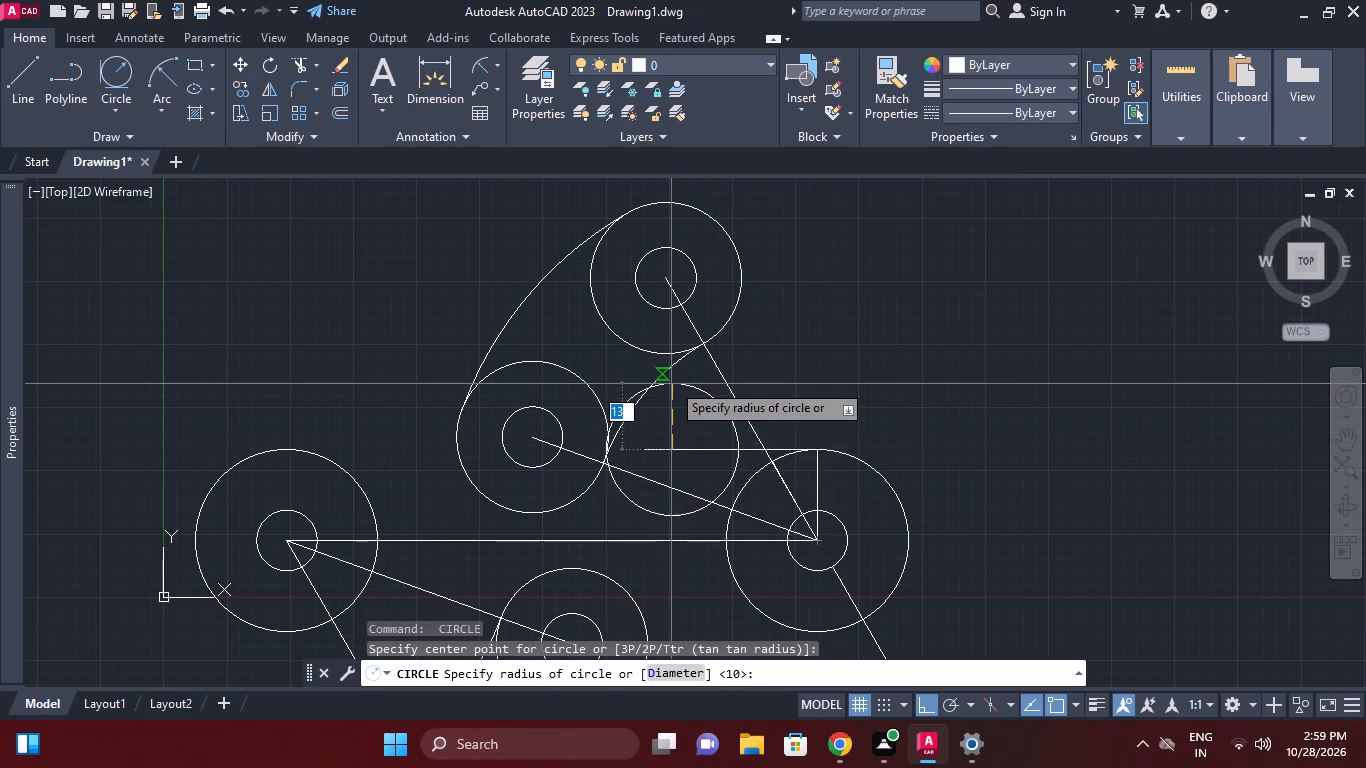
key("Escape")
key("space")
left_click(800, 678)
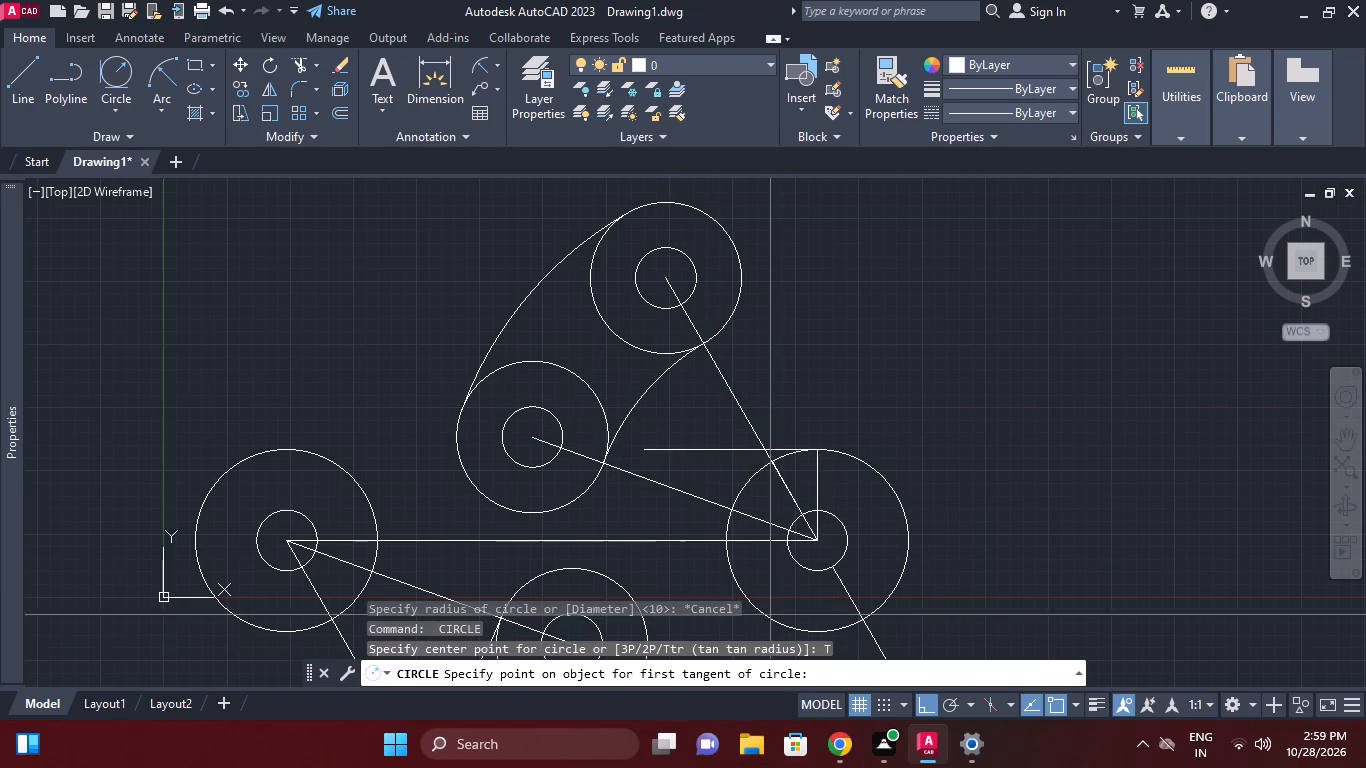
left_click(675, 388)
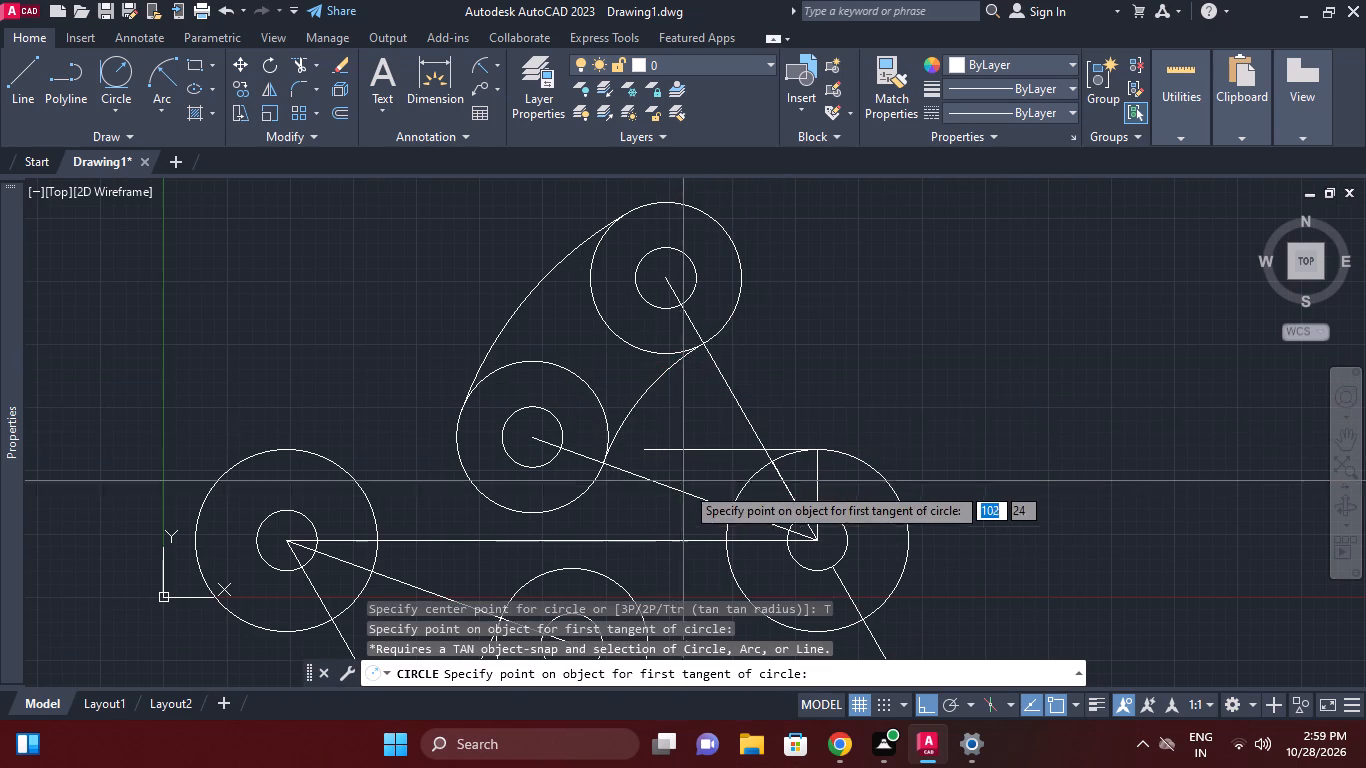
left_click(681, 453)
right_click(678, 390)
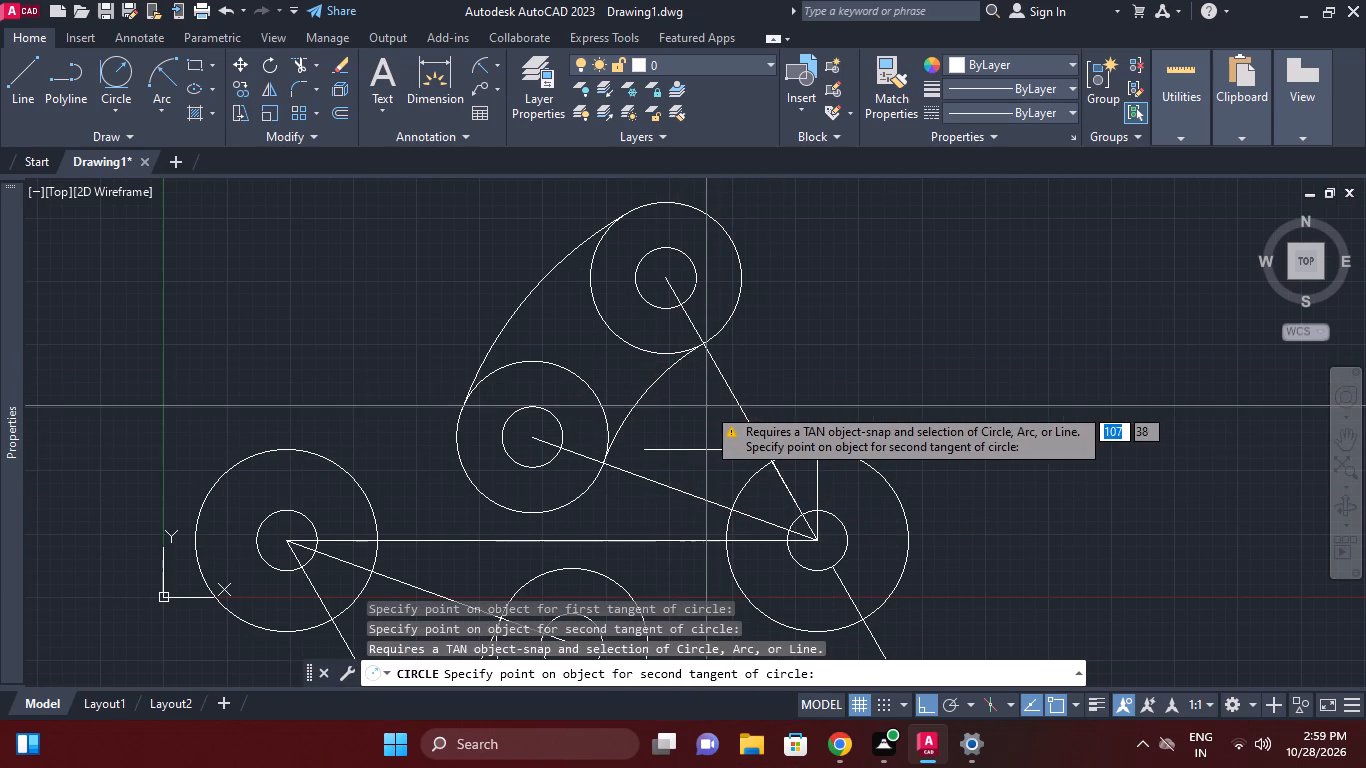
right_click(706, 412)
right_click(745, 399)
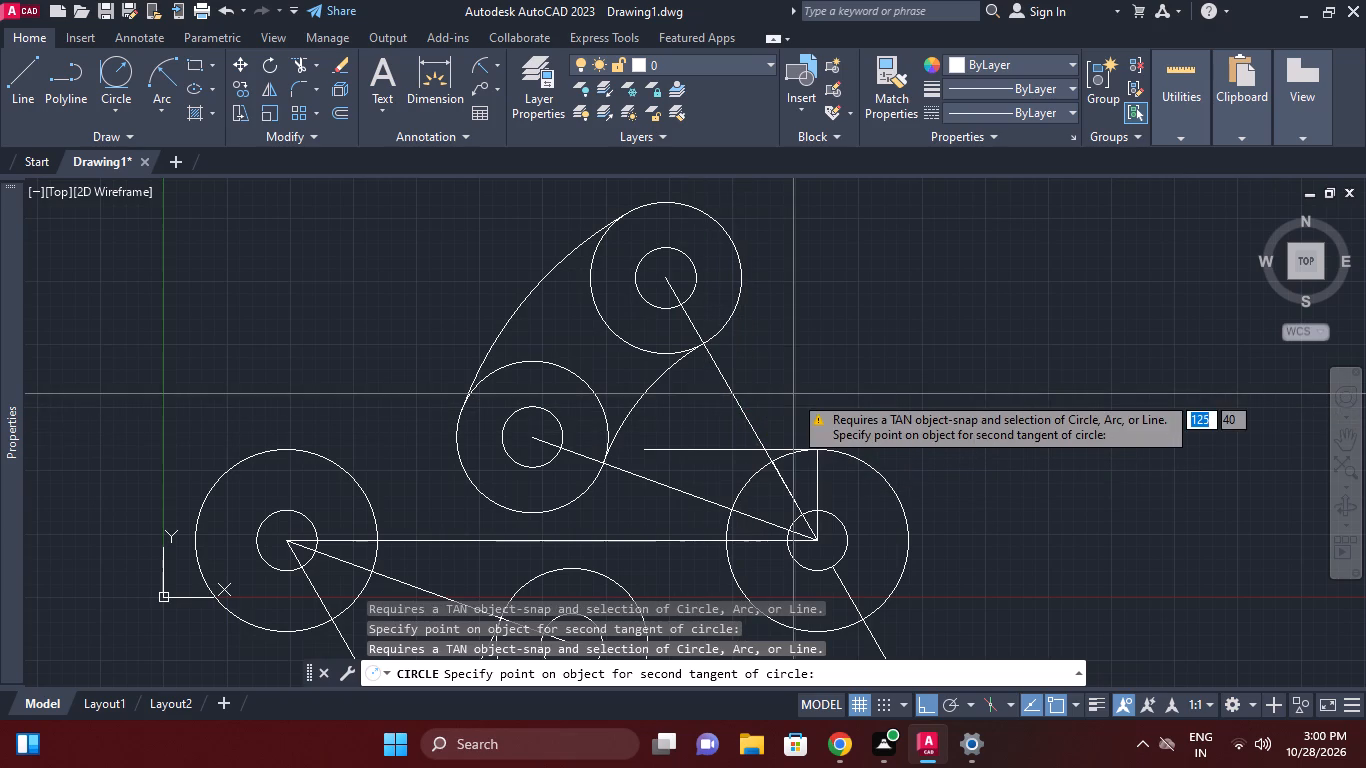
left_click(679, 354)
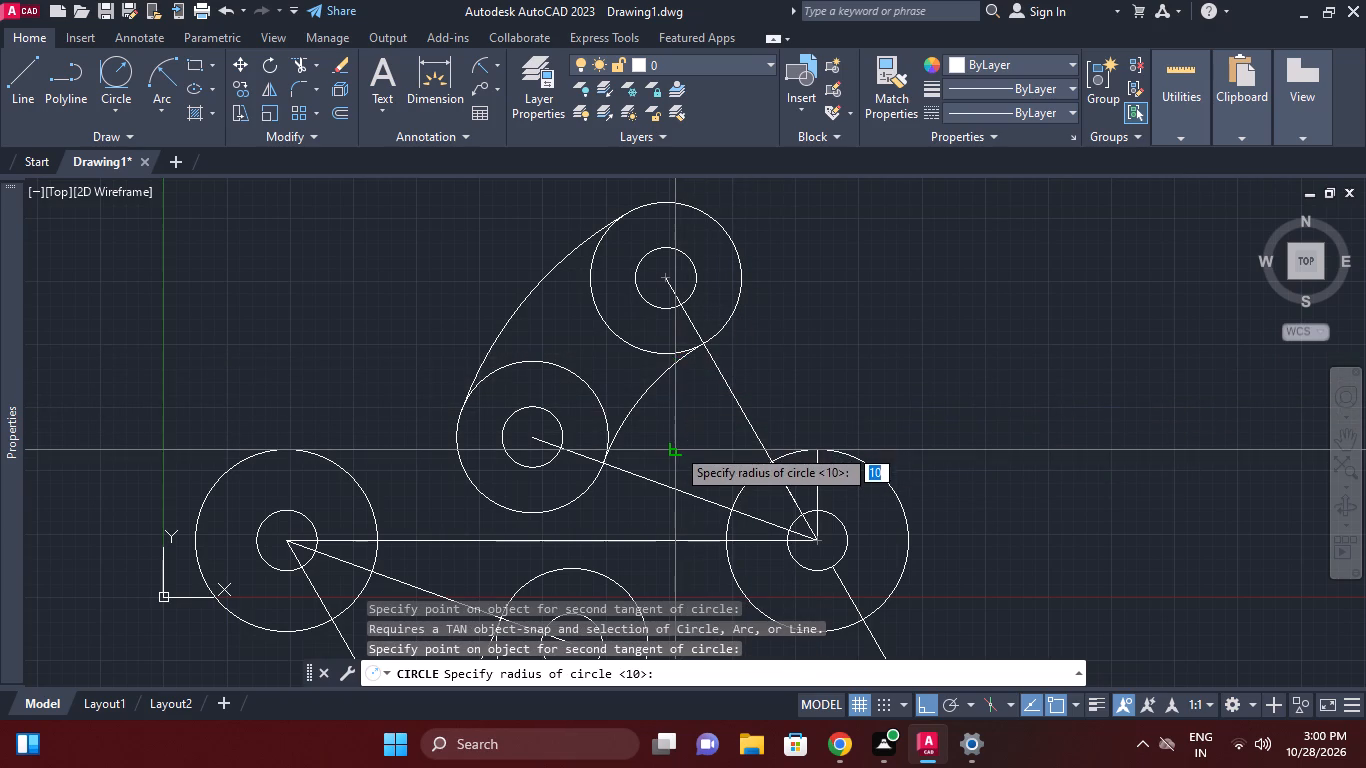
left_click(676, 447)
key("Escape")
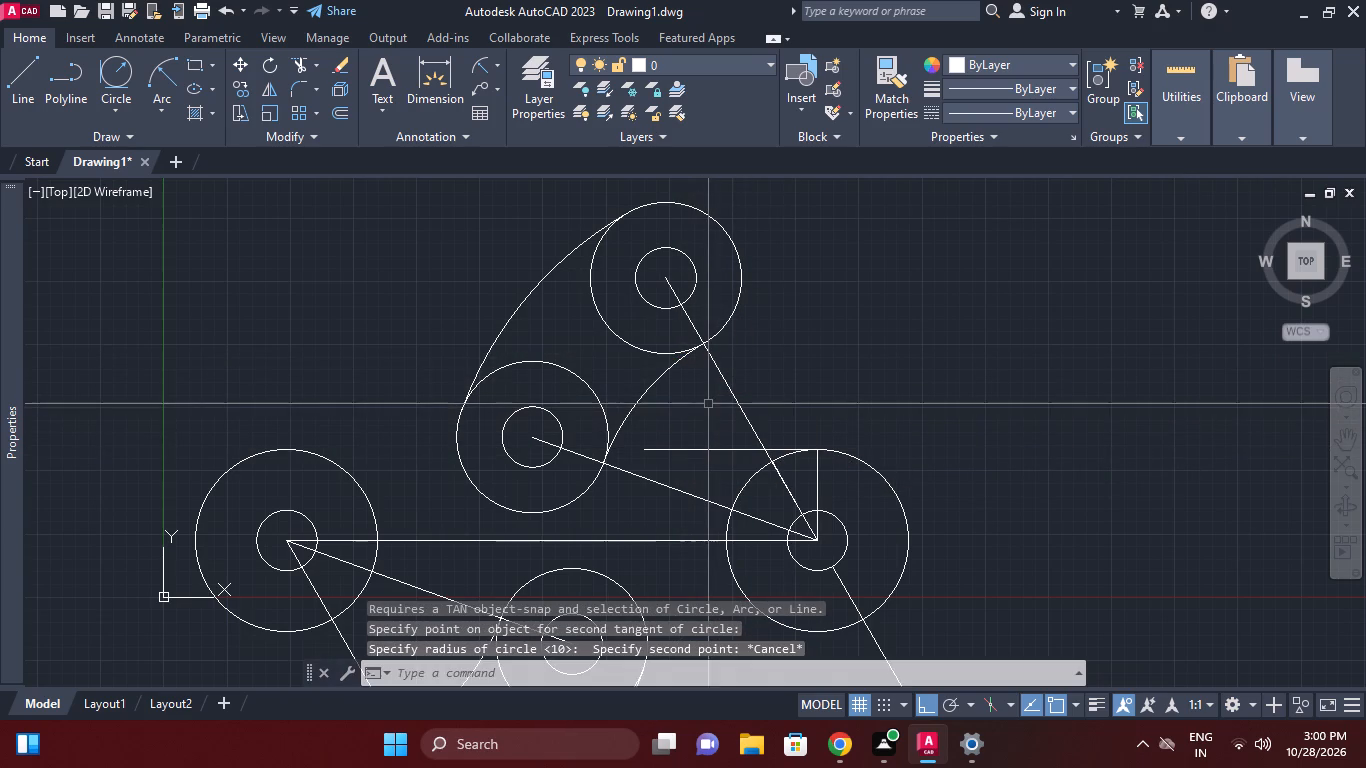
Draw a 9 mm radius circle tangent to the upper arm's inner arc and the horizontal line.
left_click(84, 60)
left_click(98, 66)
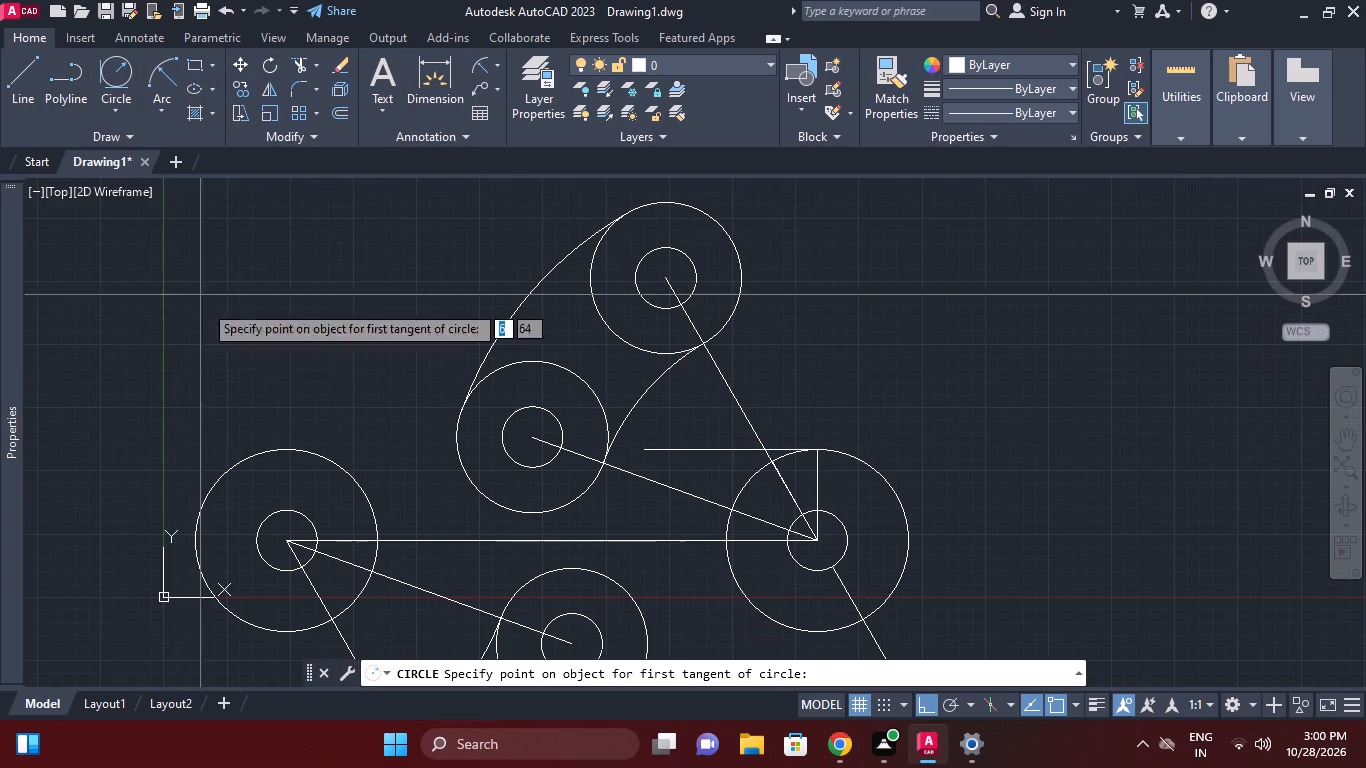
left_click(697, 356)
left_click(673, 449)
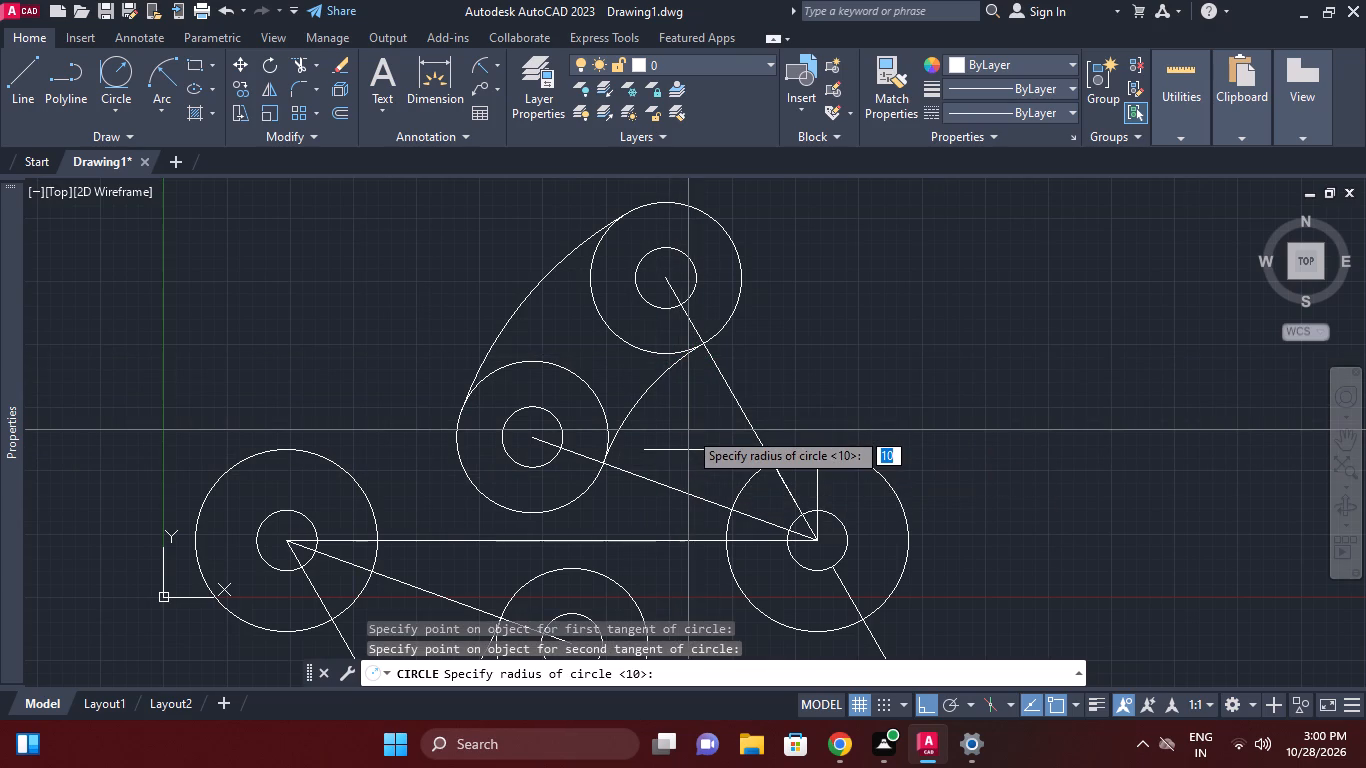
key("9")
key("Return")
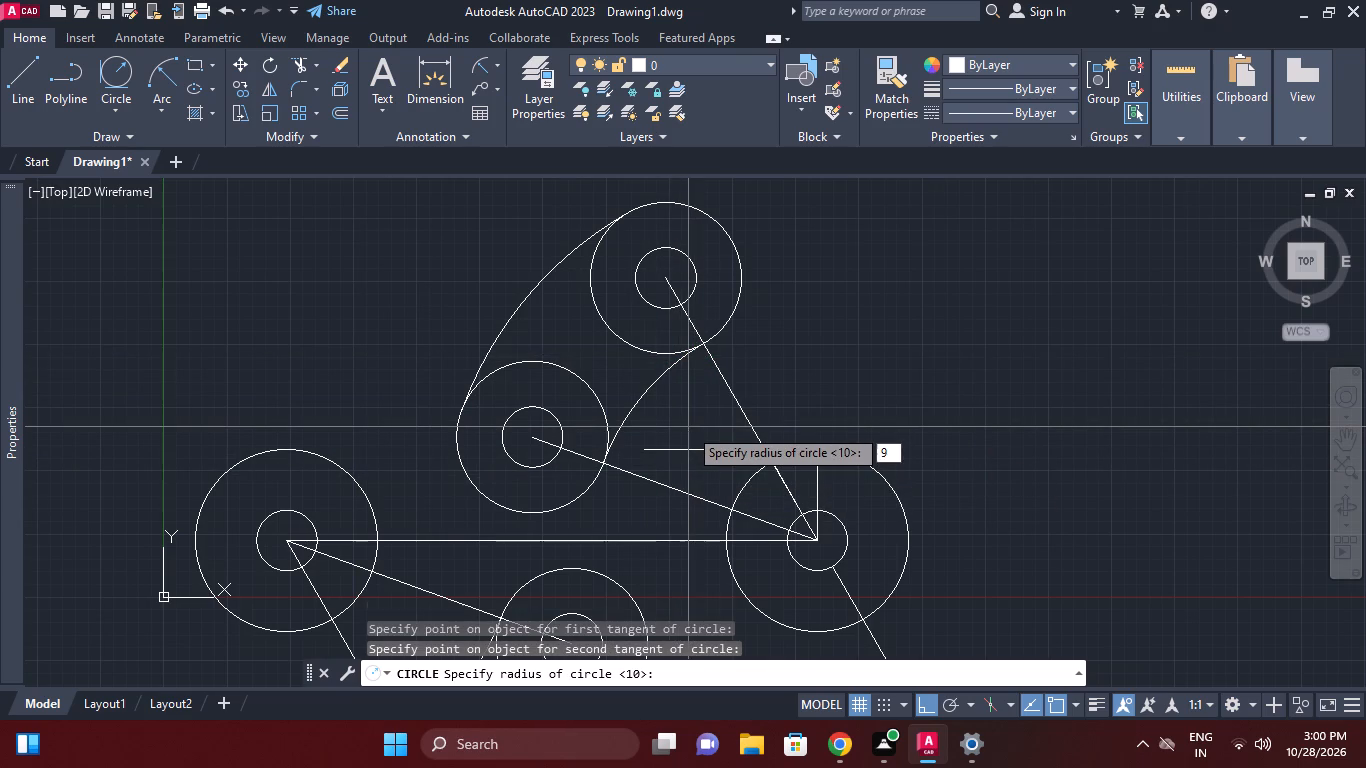
scroll(690, 363, "up", 1)
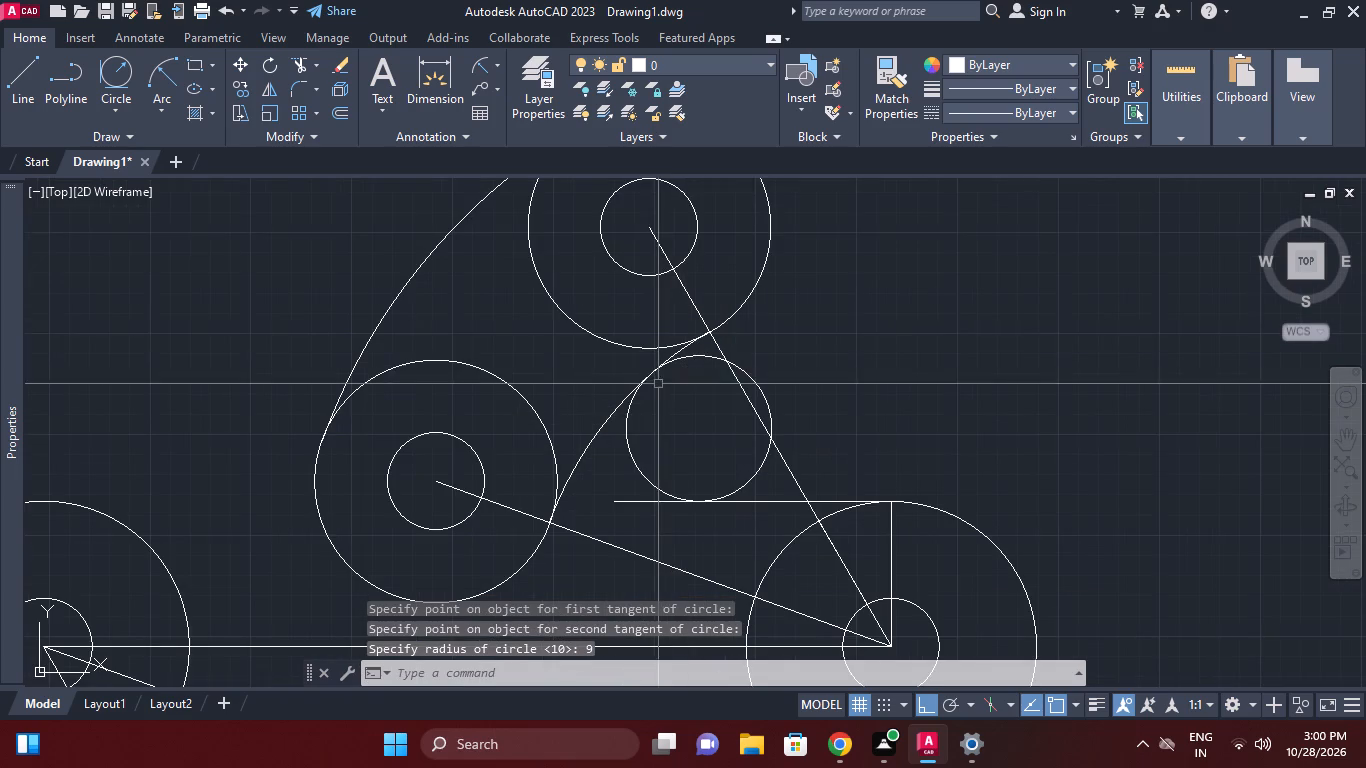
Trim the 9 mm circle, the horizontal line and the upper arm's inner arc to leave one smooth tangent blend.
type("tr")
key("space")
key("space")
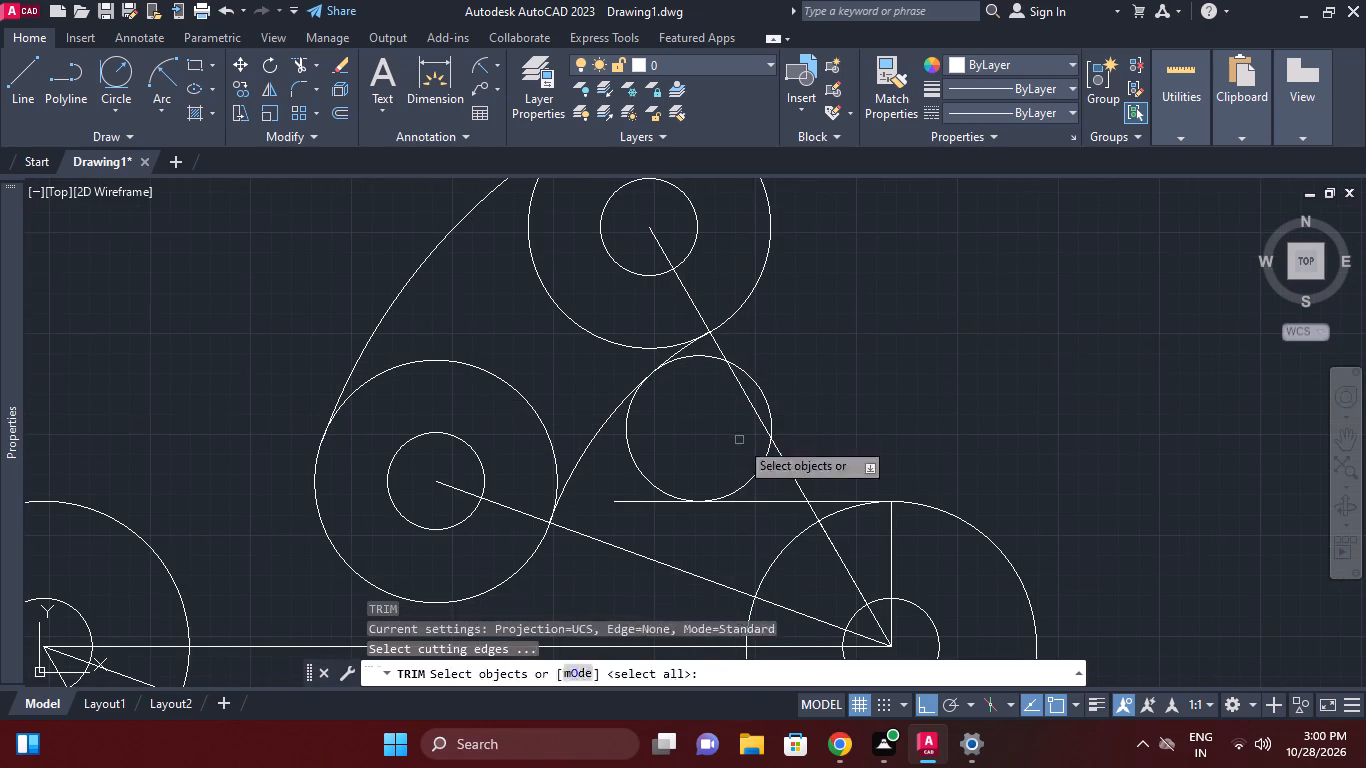
left_click(762, 499)
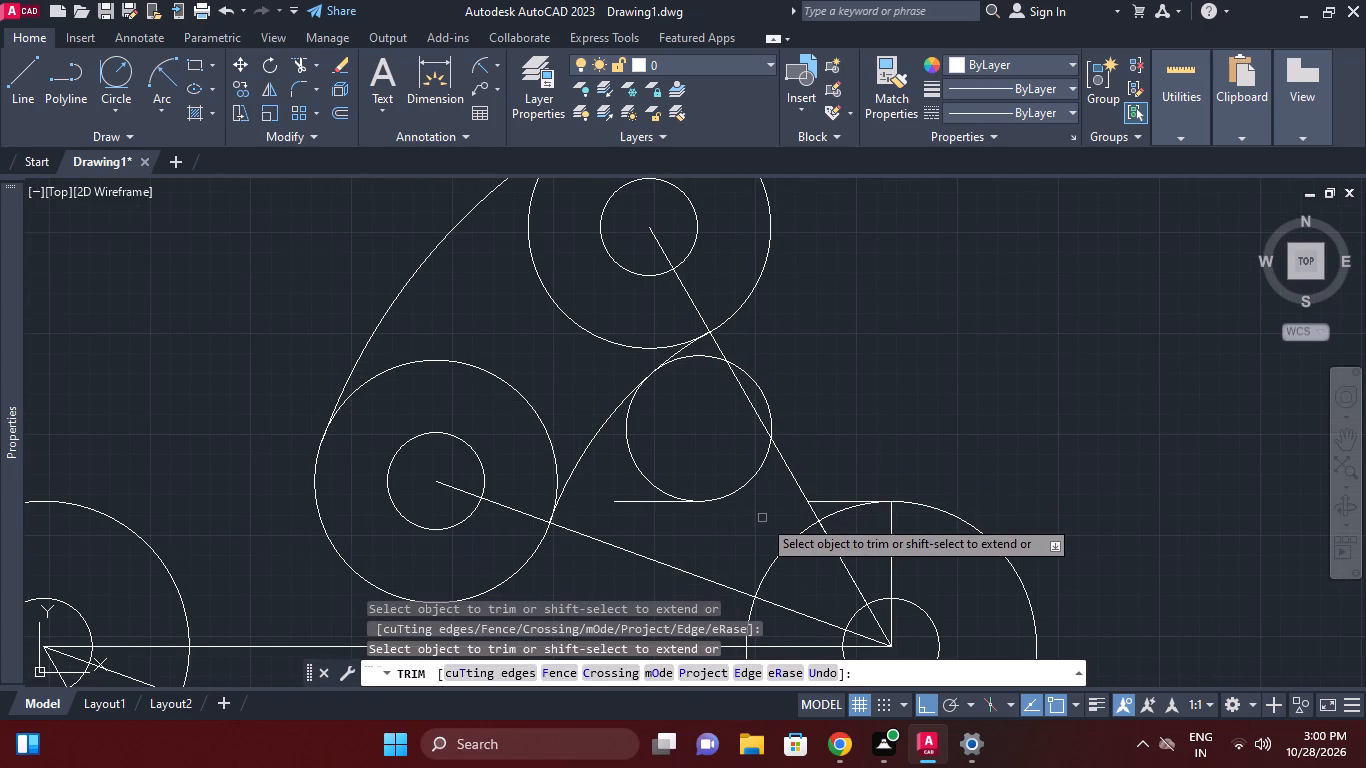
key("ctrl+z")
left_click(644, 499)
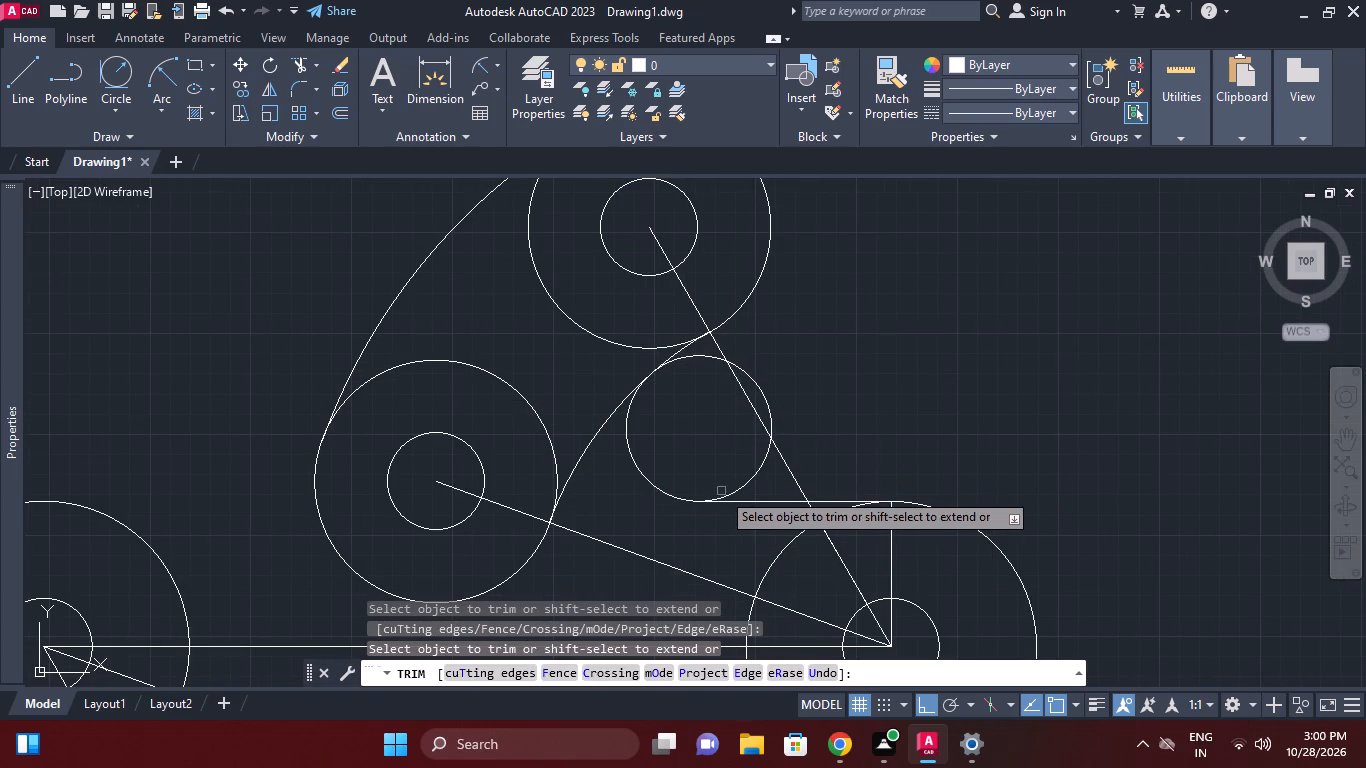
left_click(746, 482)
left_click(767, 413)
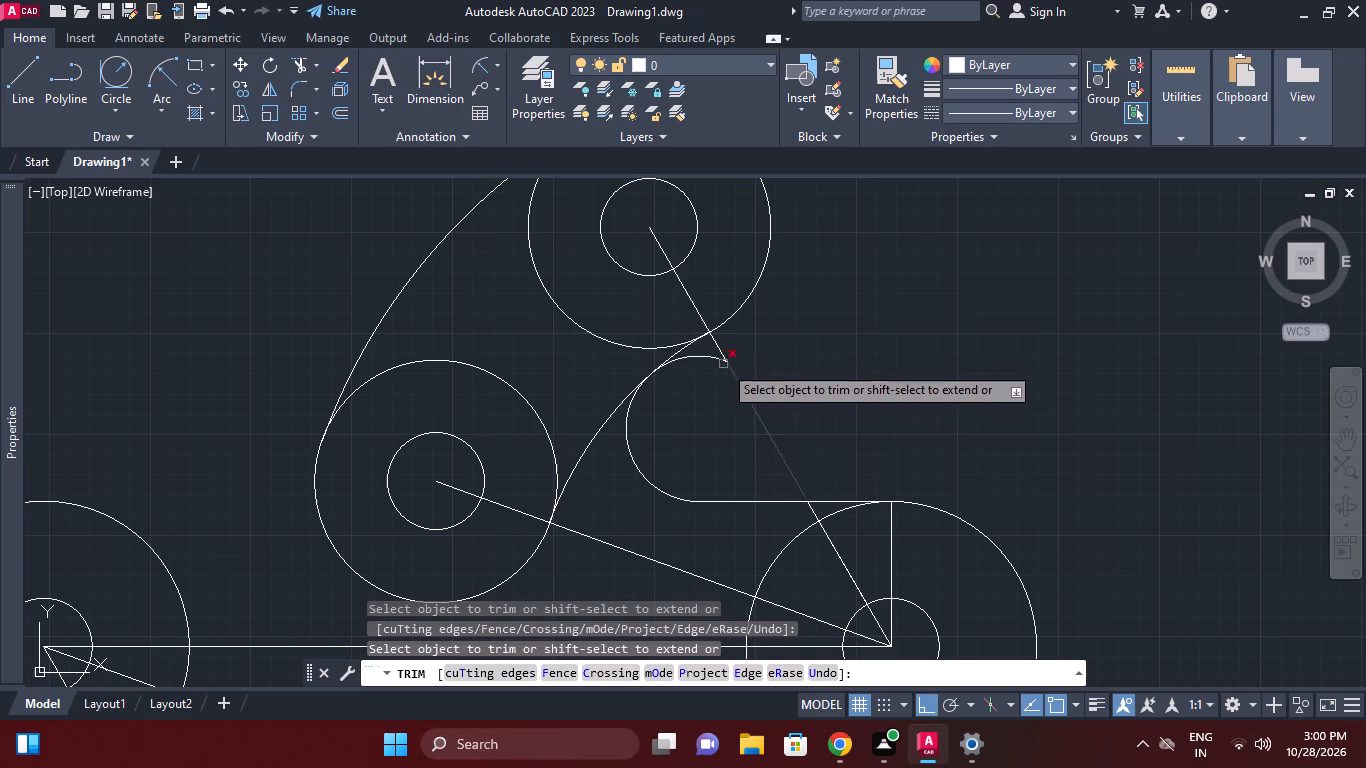
left_click(712, 360)
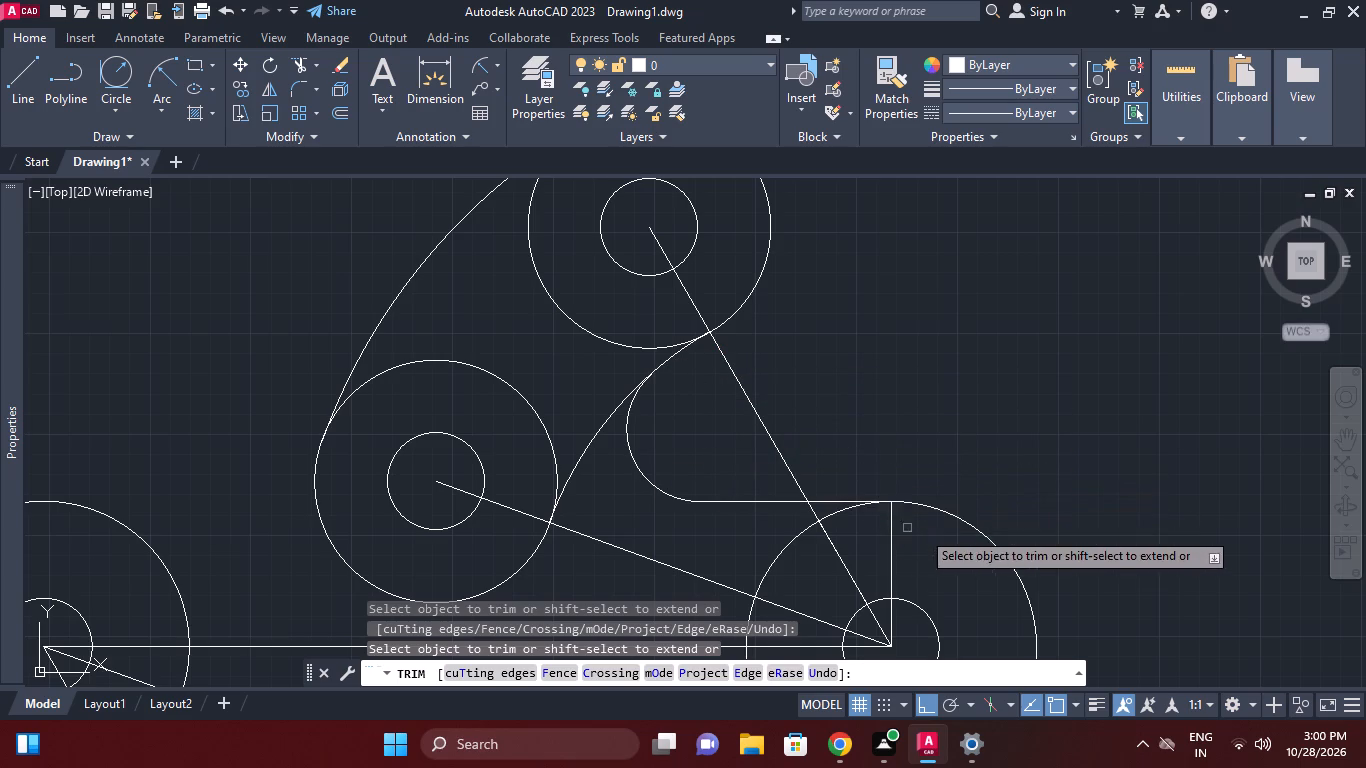
scroll(965, 530, "down", 1)
middle_click_drag(972, 489, 959, 378)
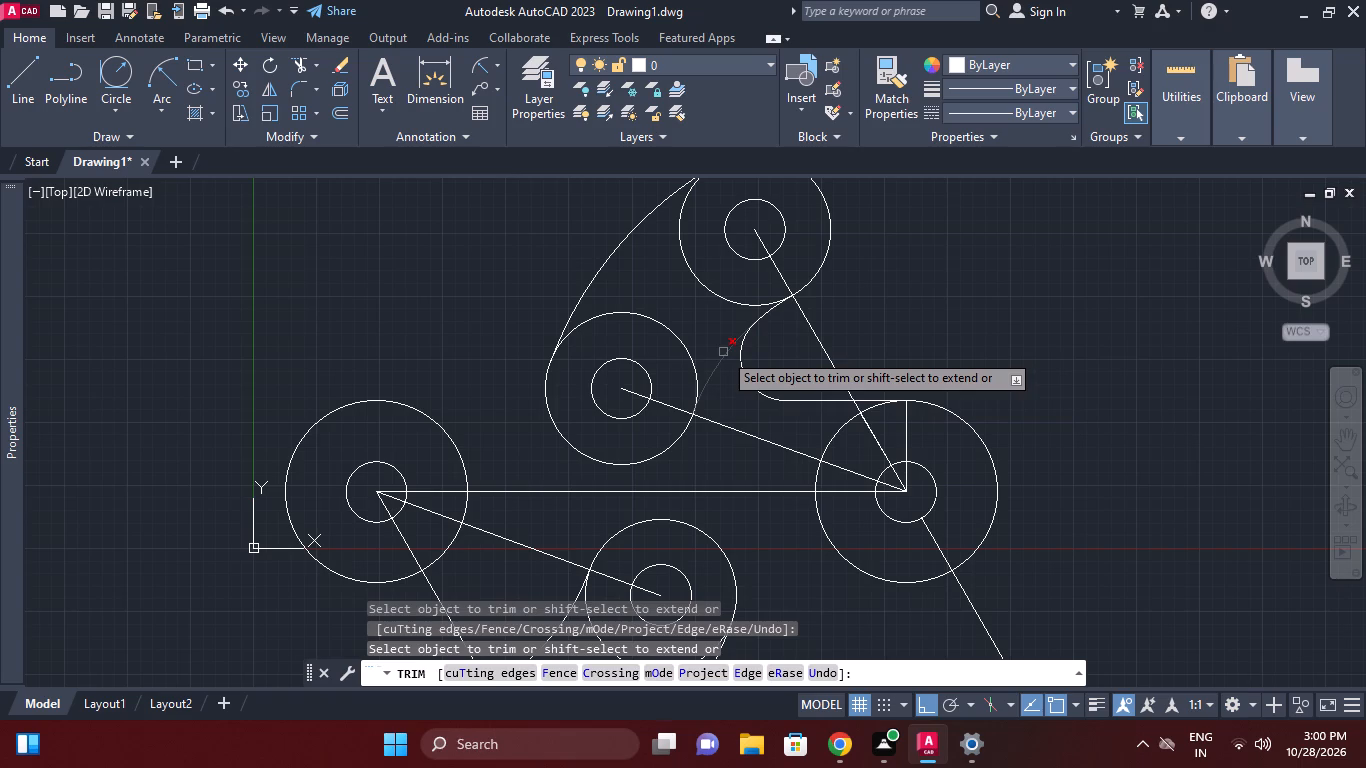
left_click(723, 352)
key("Escape")
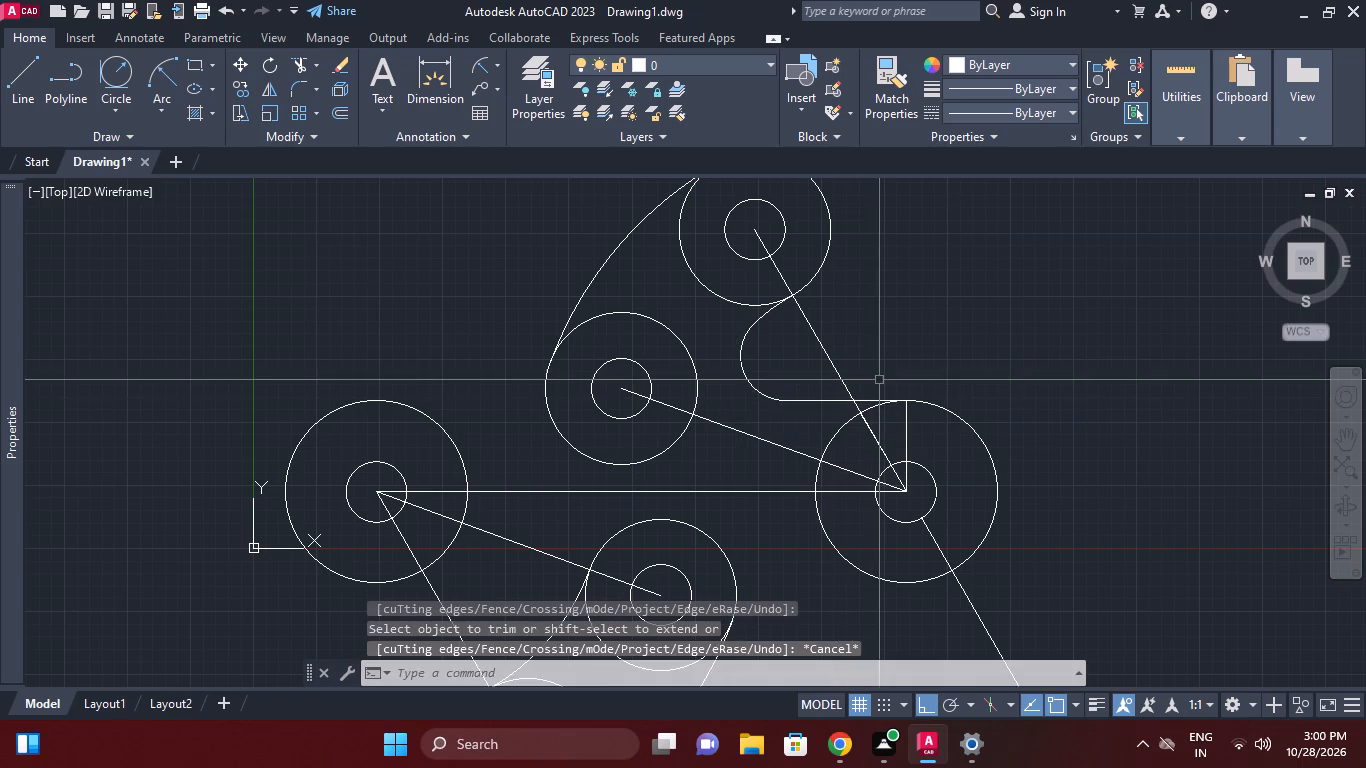
Draw 66 mm and 54 mm radius circles centred on the right-hand hub, touching the upper arm's small end circle on both sides.
key("c")
key("space")
left_click(900, 492)
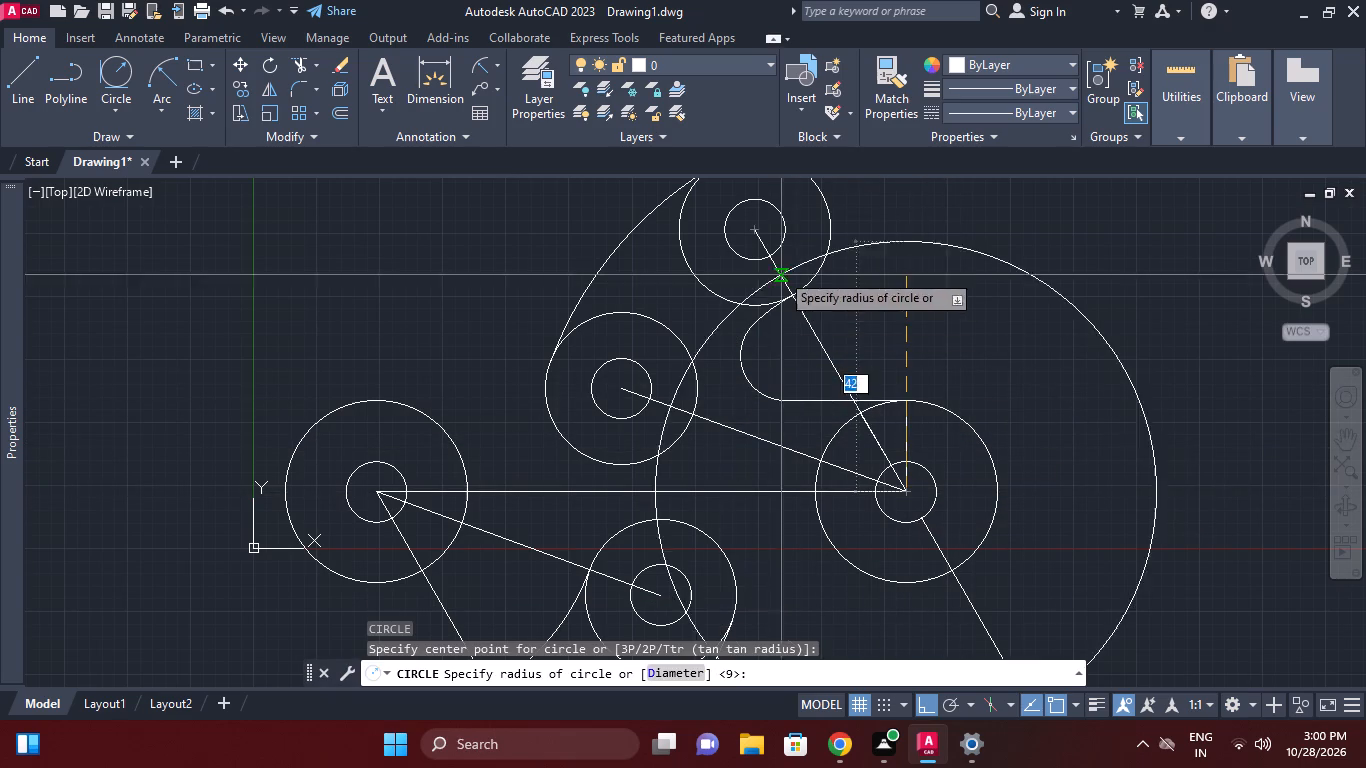
left_click(739, 196)
key("space")
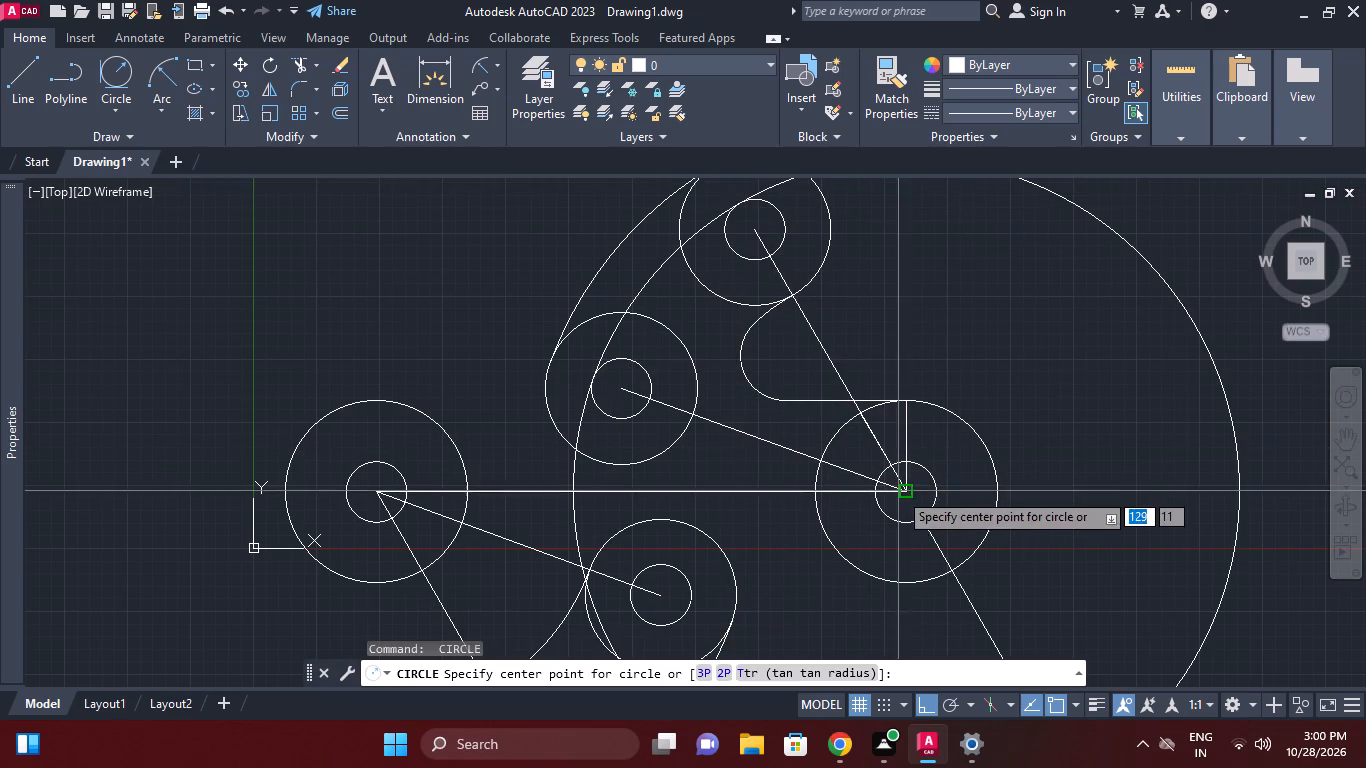
left_click(907, 489)
left_click(772, 257)
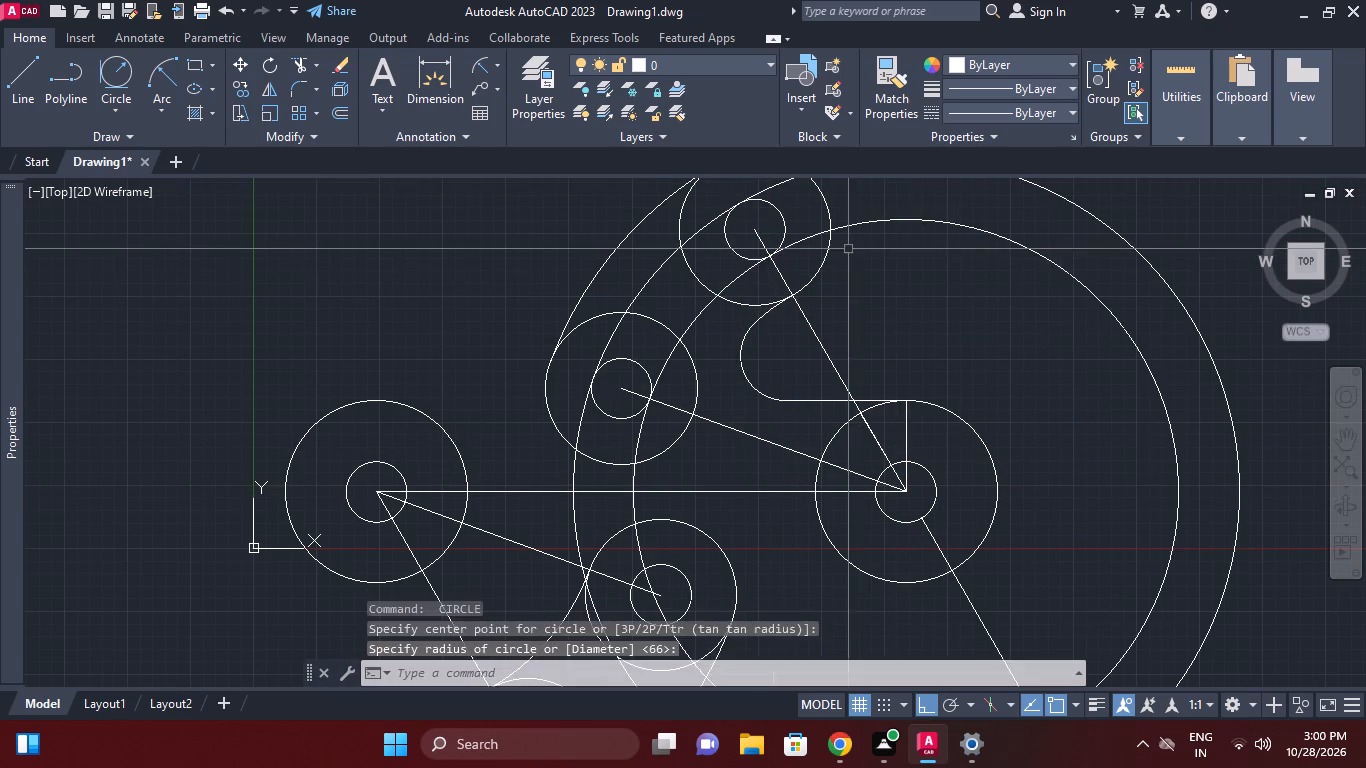
Trim the 66 mm and 54 mm circles to the arcs between the upper arm's two small end circles.
middle_click_drag(849, 251, 849, 294)
key("Escape")
middle_click(746, 344)
scroll(725, 351, "up", 1)
key("t")
key("r")
key("space")
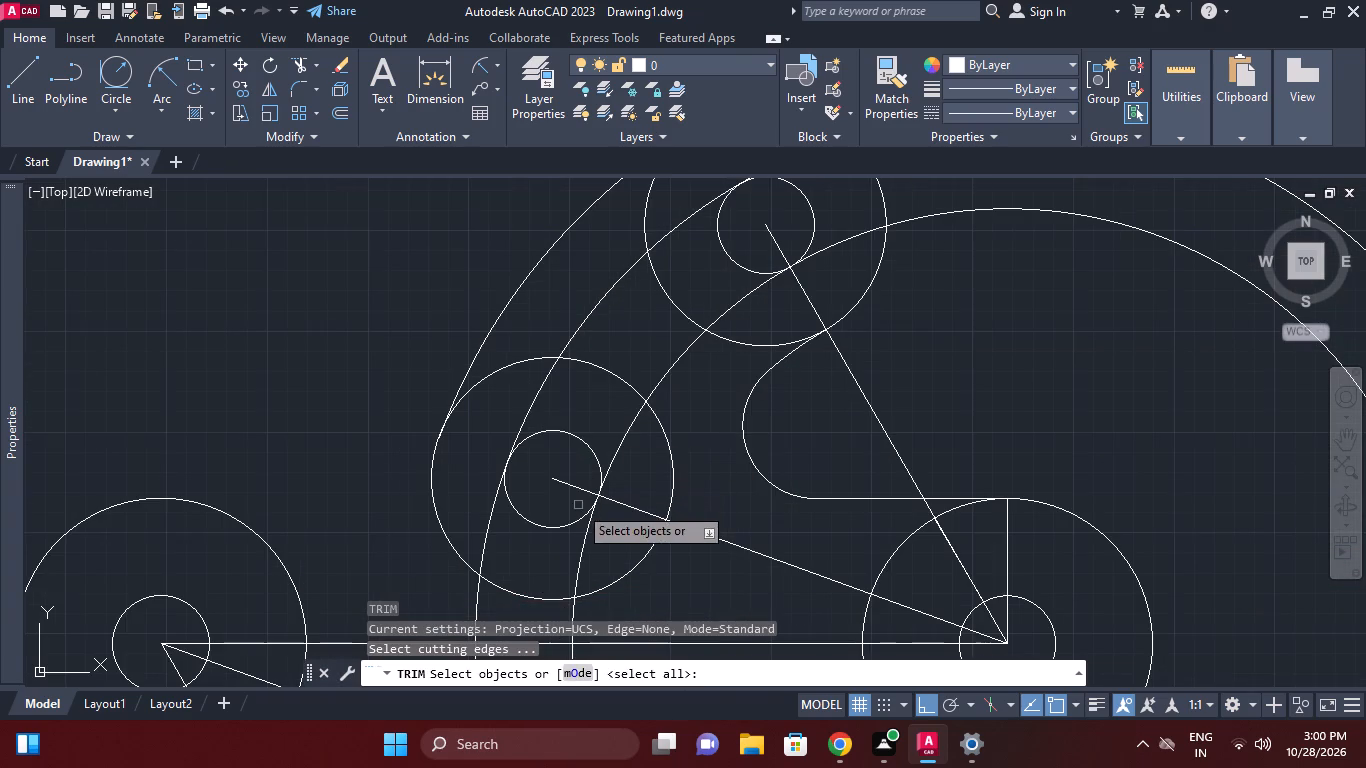
left_click(562, 516)
left_click(549, 504)
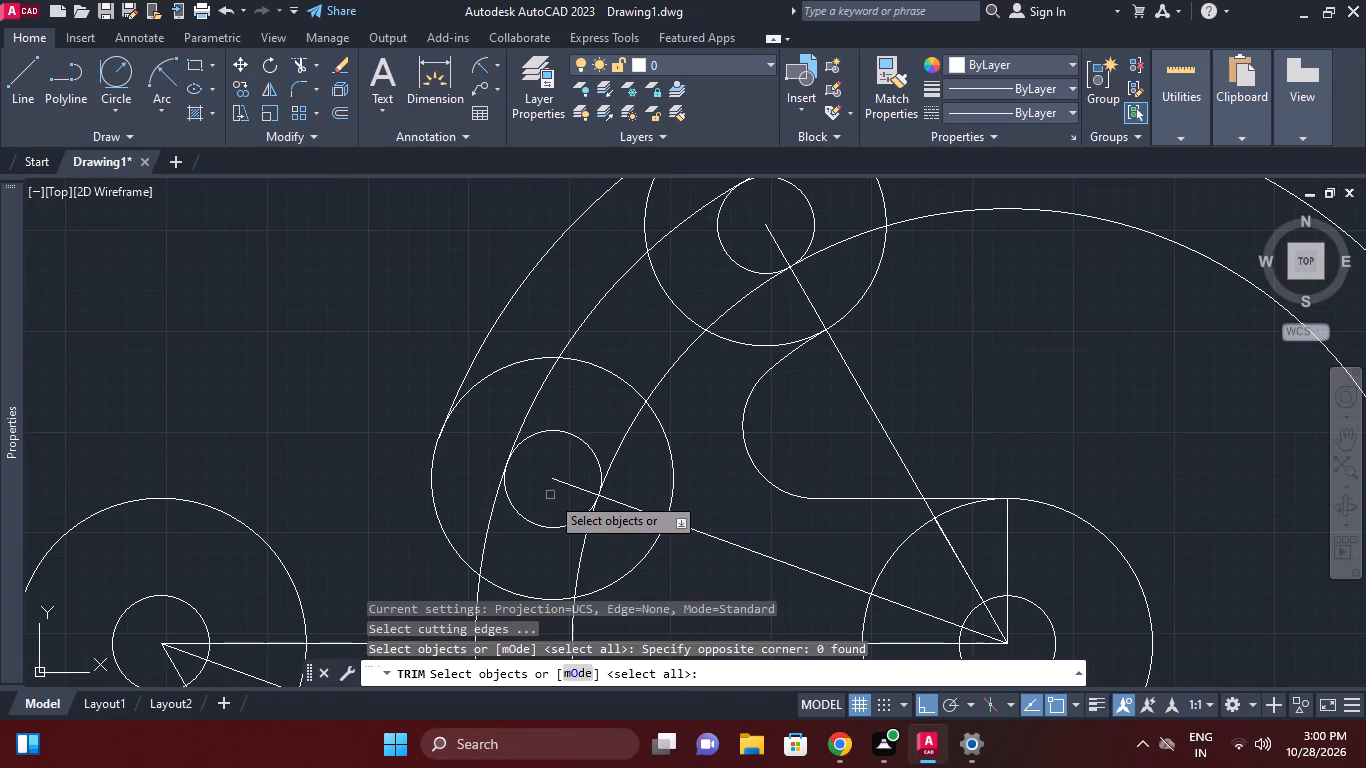
left_click(544, 517)
left_click(532, 525)
left_click(735, 259)
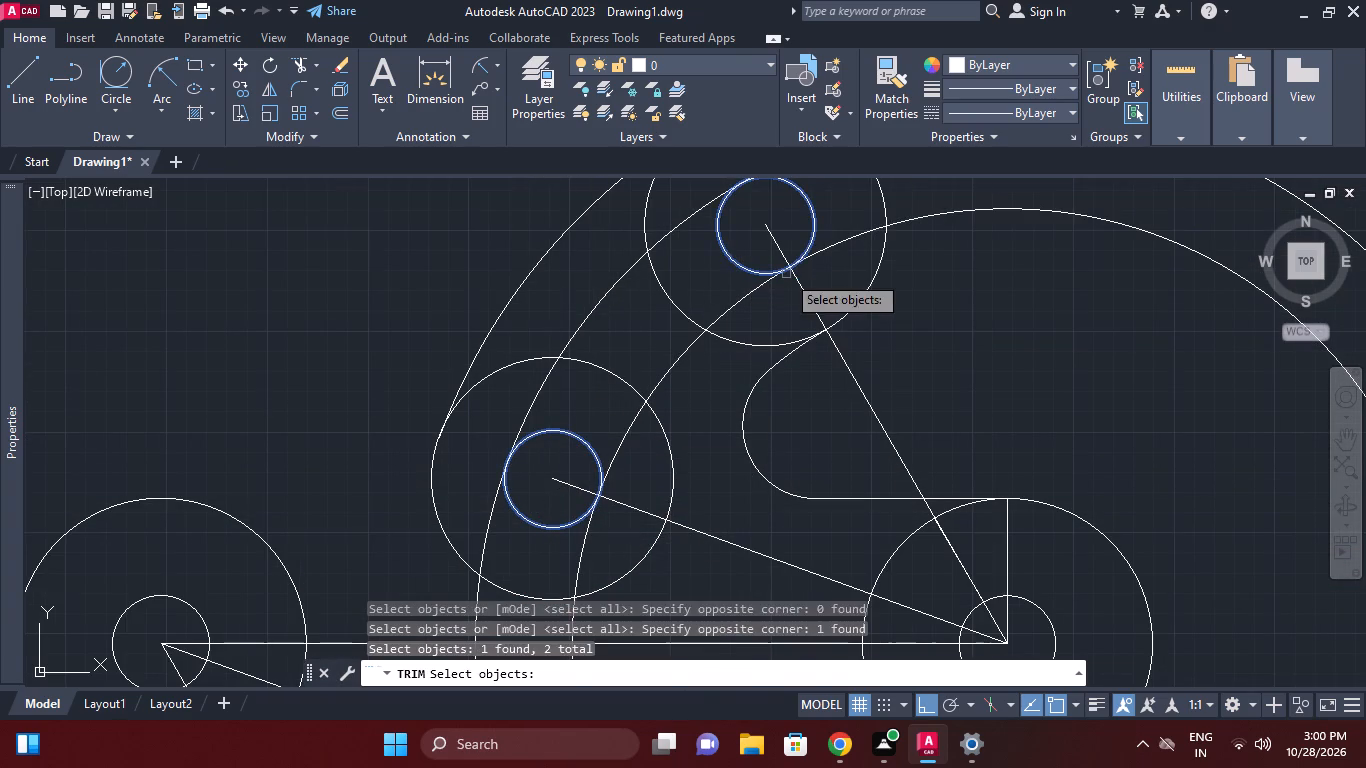
right_click(807, 271)
left_click(834, 242)
middle_click_drag(835, 245, 843, 312)
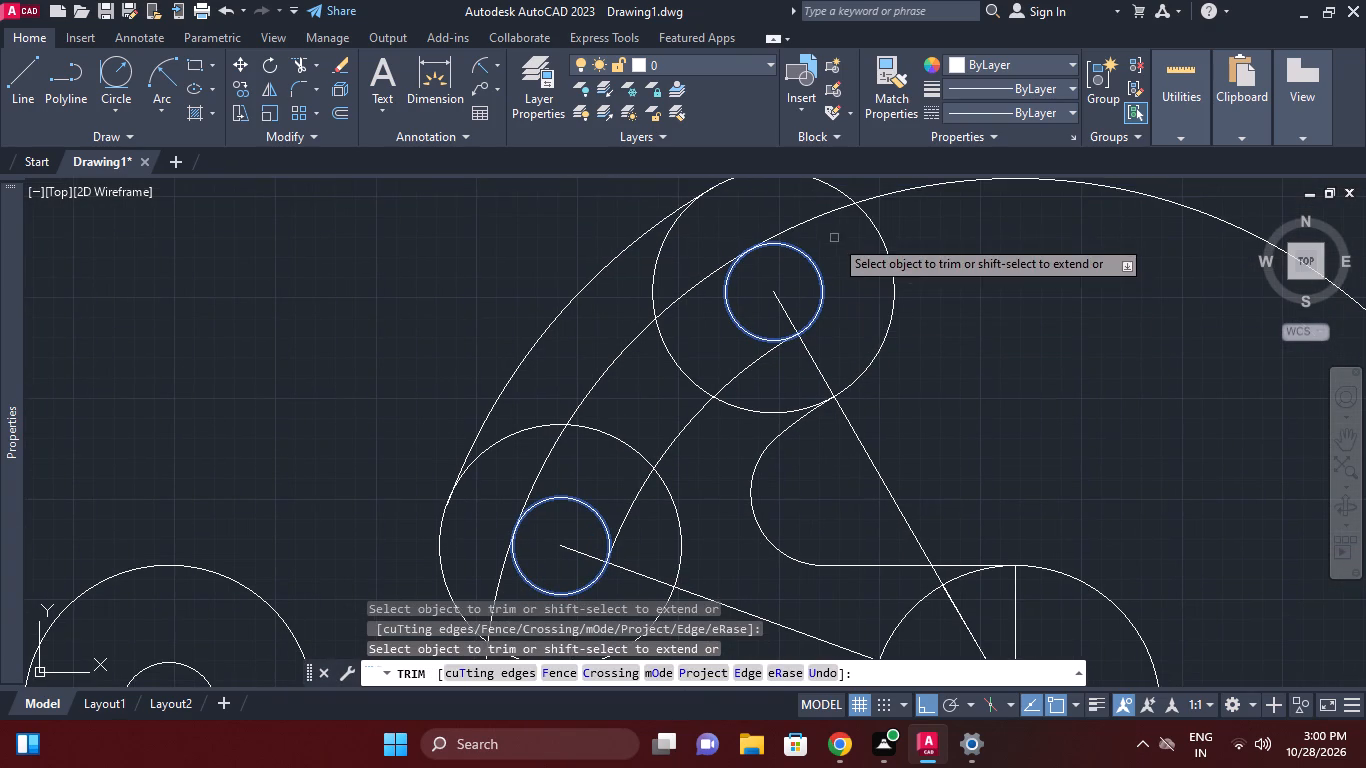
left_click(818, 212)
right_click(824, 232)
left_click(916, 262)
middle_click_drag(886, 291, 903, 264)
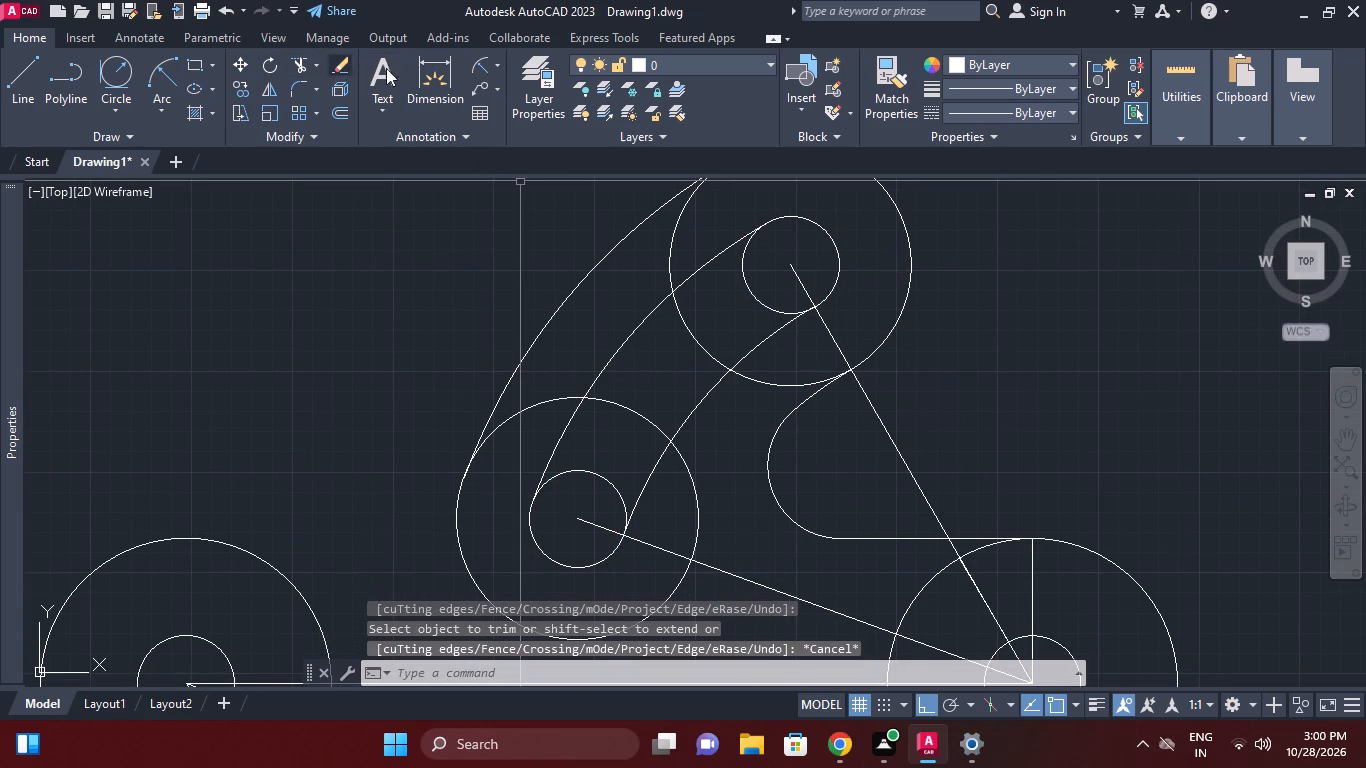
Trim the inward-facing portions of the upper arm's two small end circles to form a closed curved slot.
left_click(310, 65)
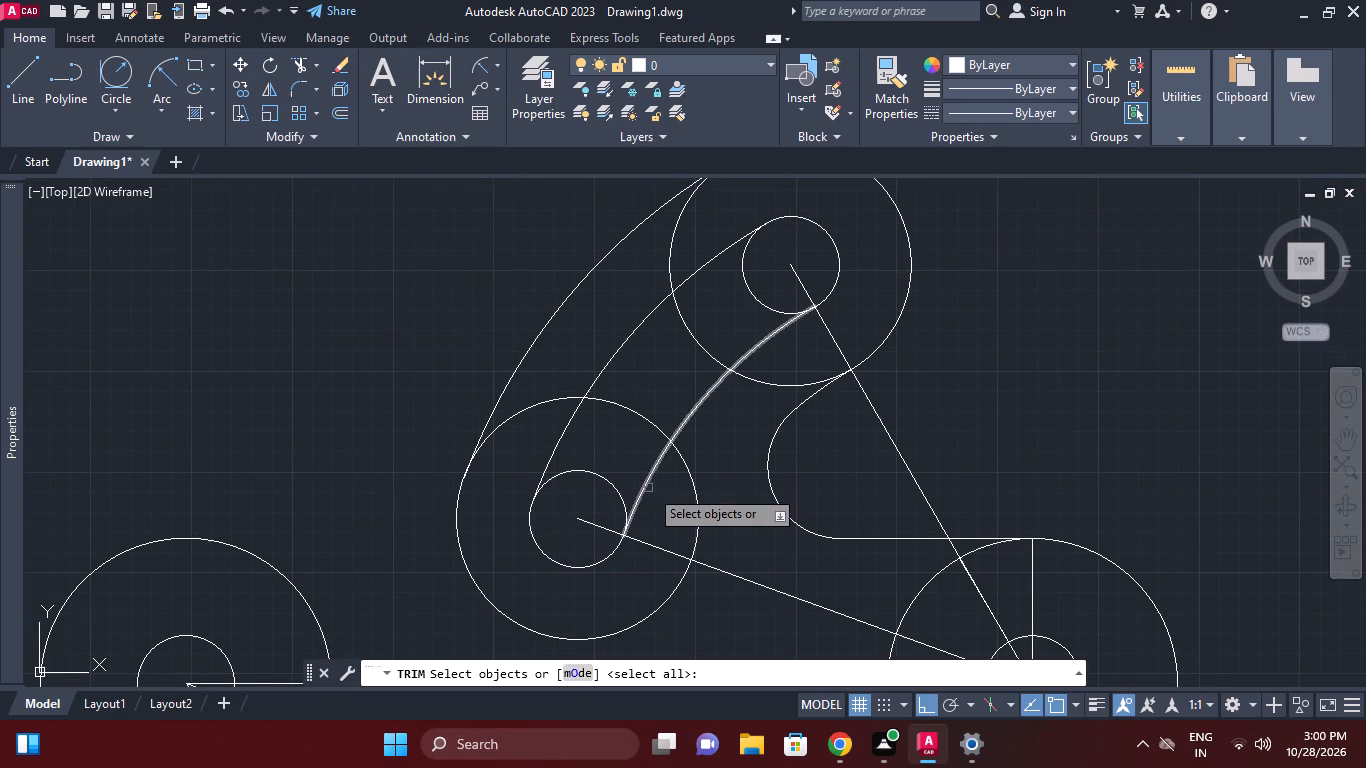
right_click(607, 447)
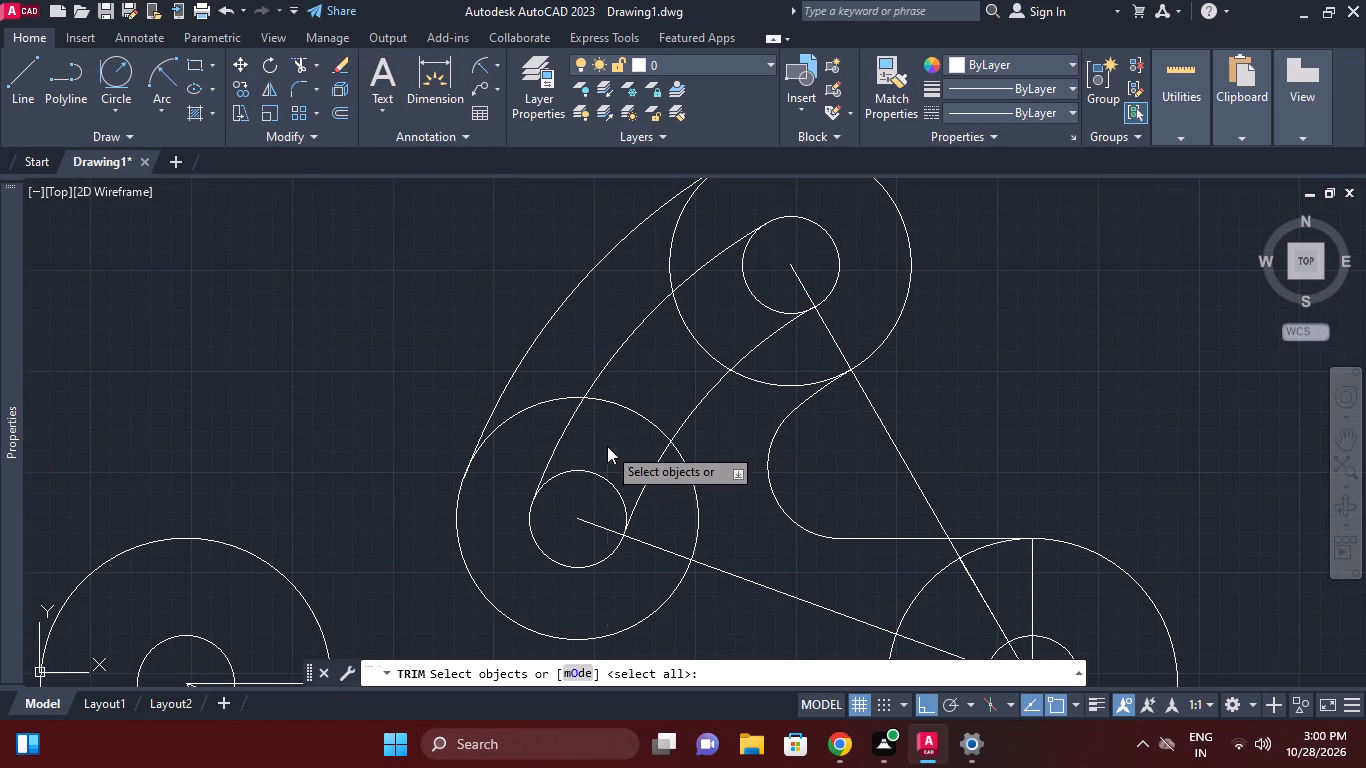
left_click(629, 456)
left_click(603, 476)
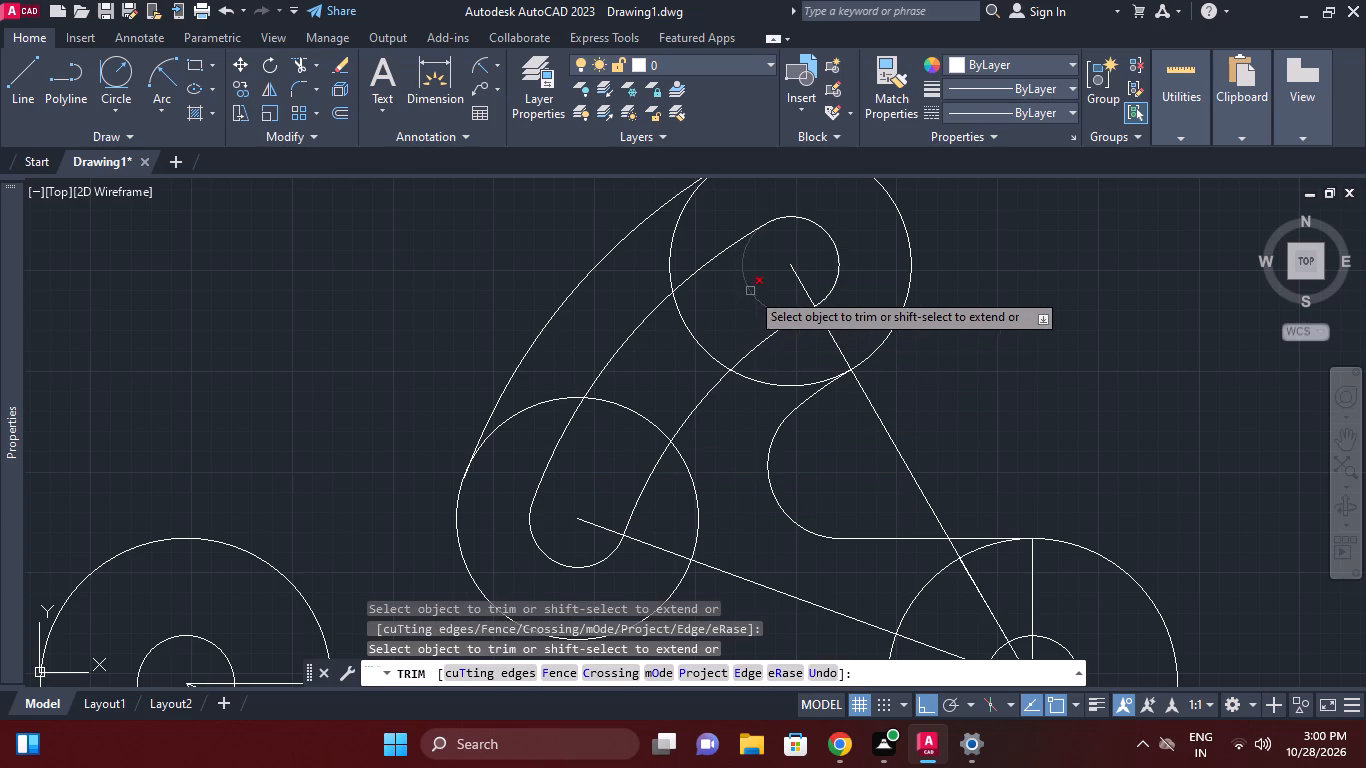
left_click(750, 291)
Trim the portions of the upper arm's two large end circles that cross the slot and lie inside the arm outline.
scroll(921, 320, "down", 1)
middle_click_drag(921, 320, 894, 329)
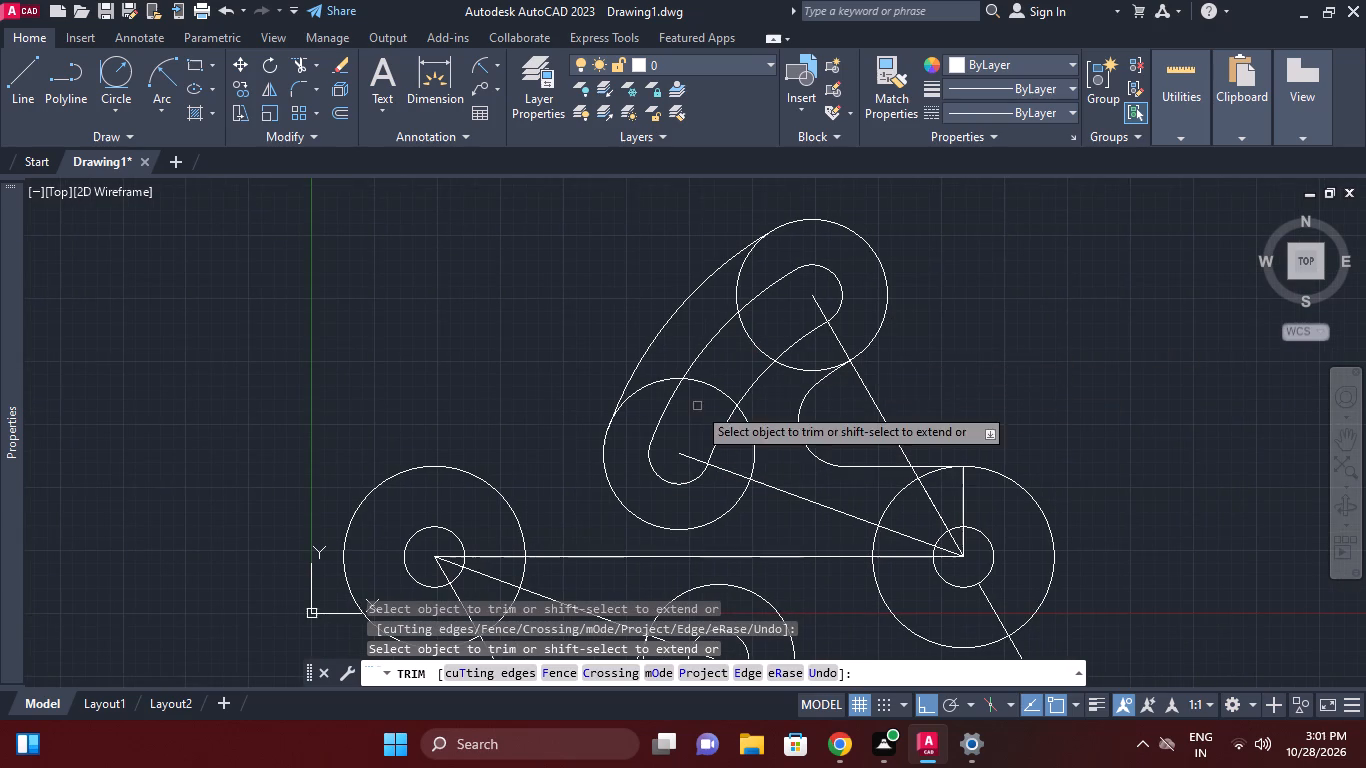
left_click(650, 387)
left_click(699, 381)
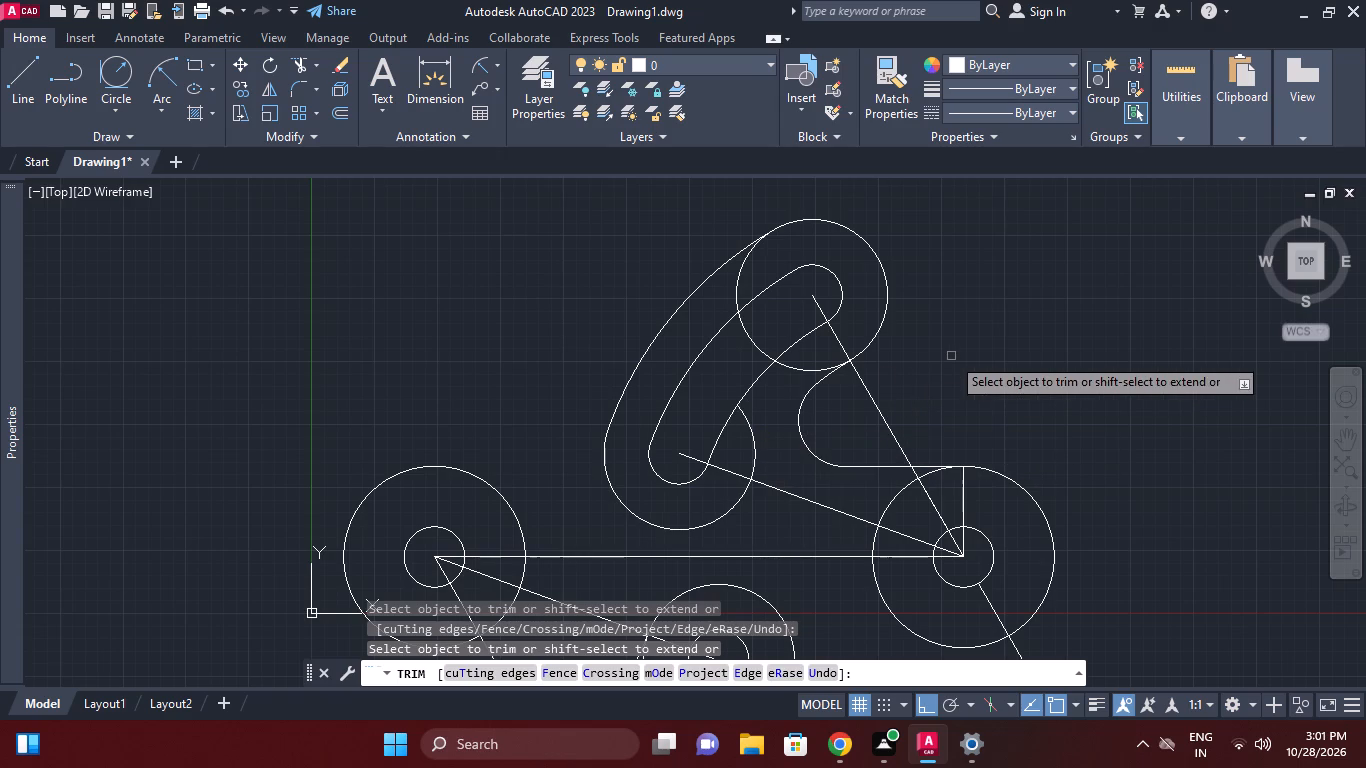
left_click(796, 366)
left_click(757, 334)
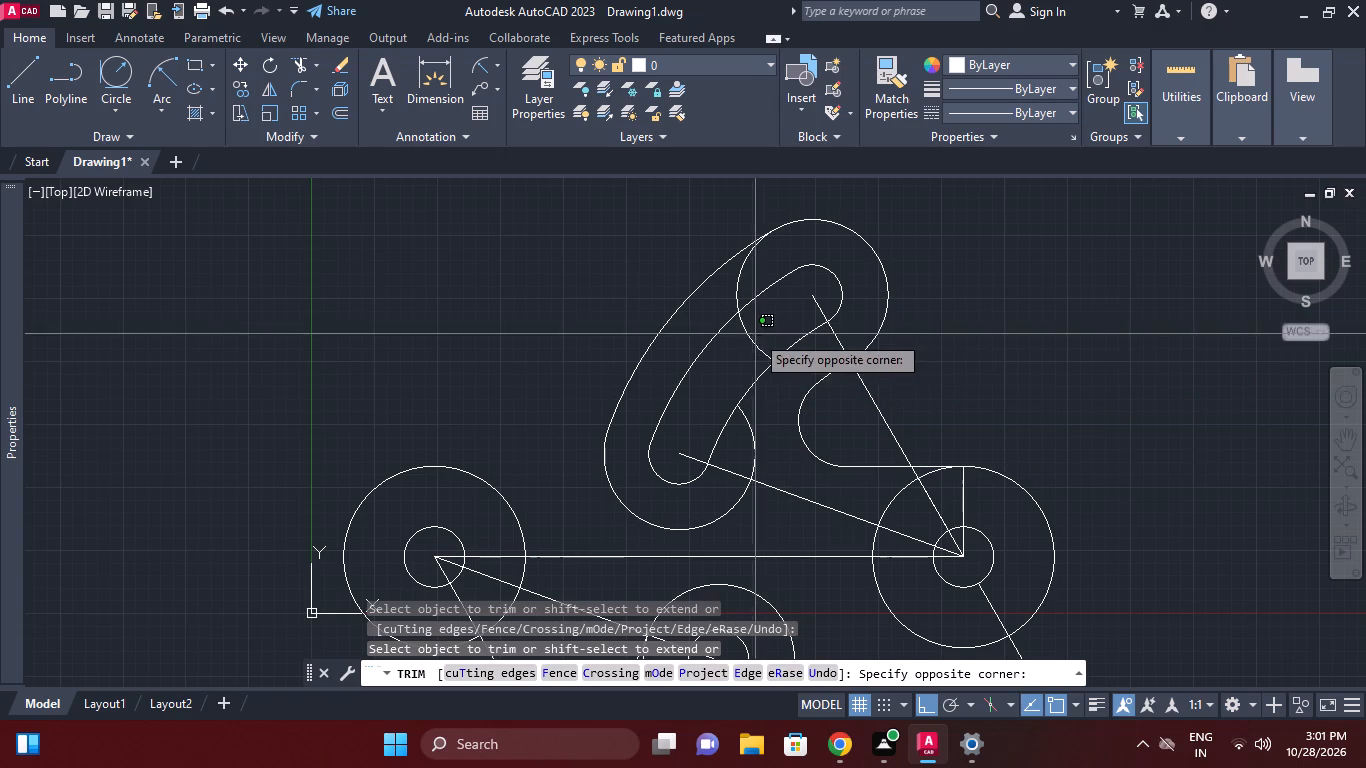
left_click(743, 342)
left_click(731, 298)
left_click(735, 288)
left_click(745, 270)
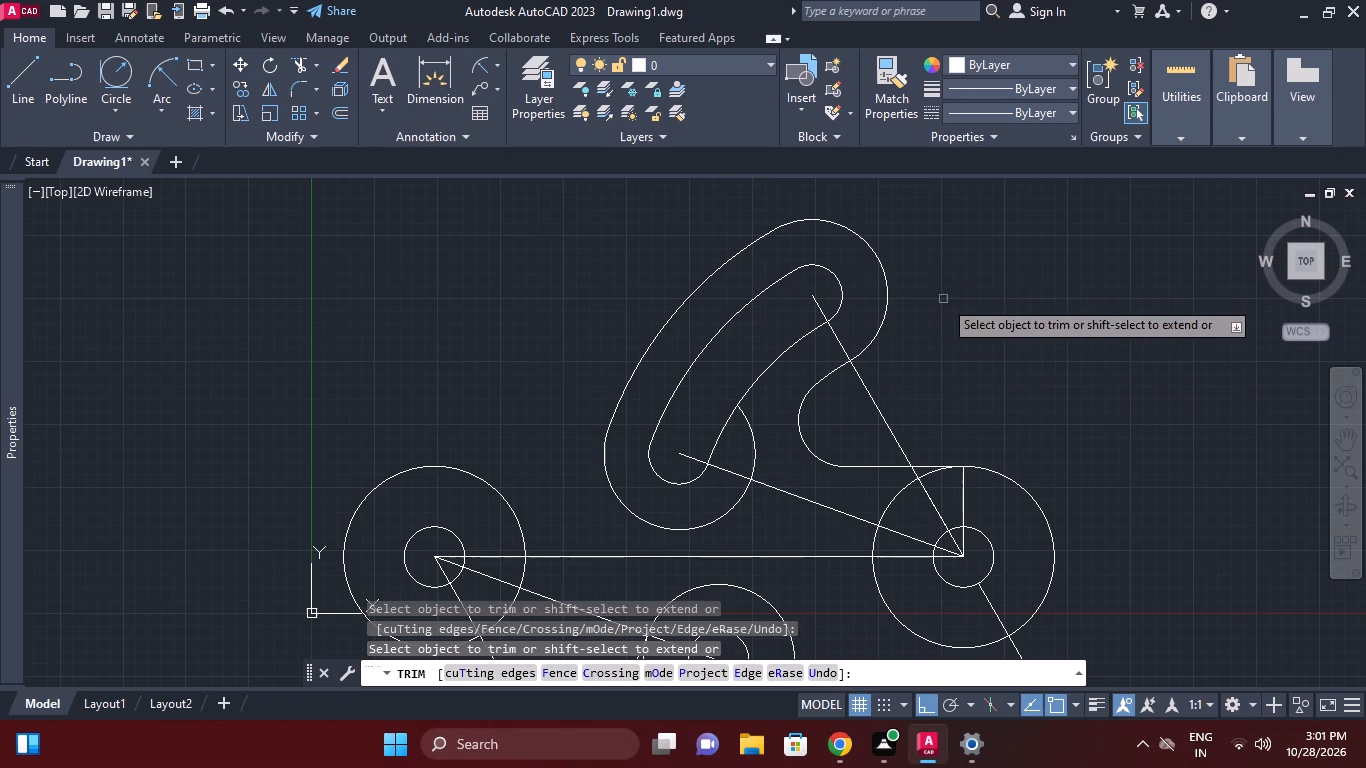
right_click(1035, 349)
left_click(1079, 391)
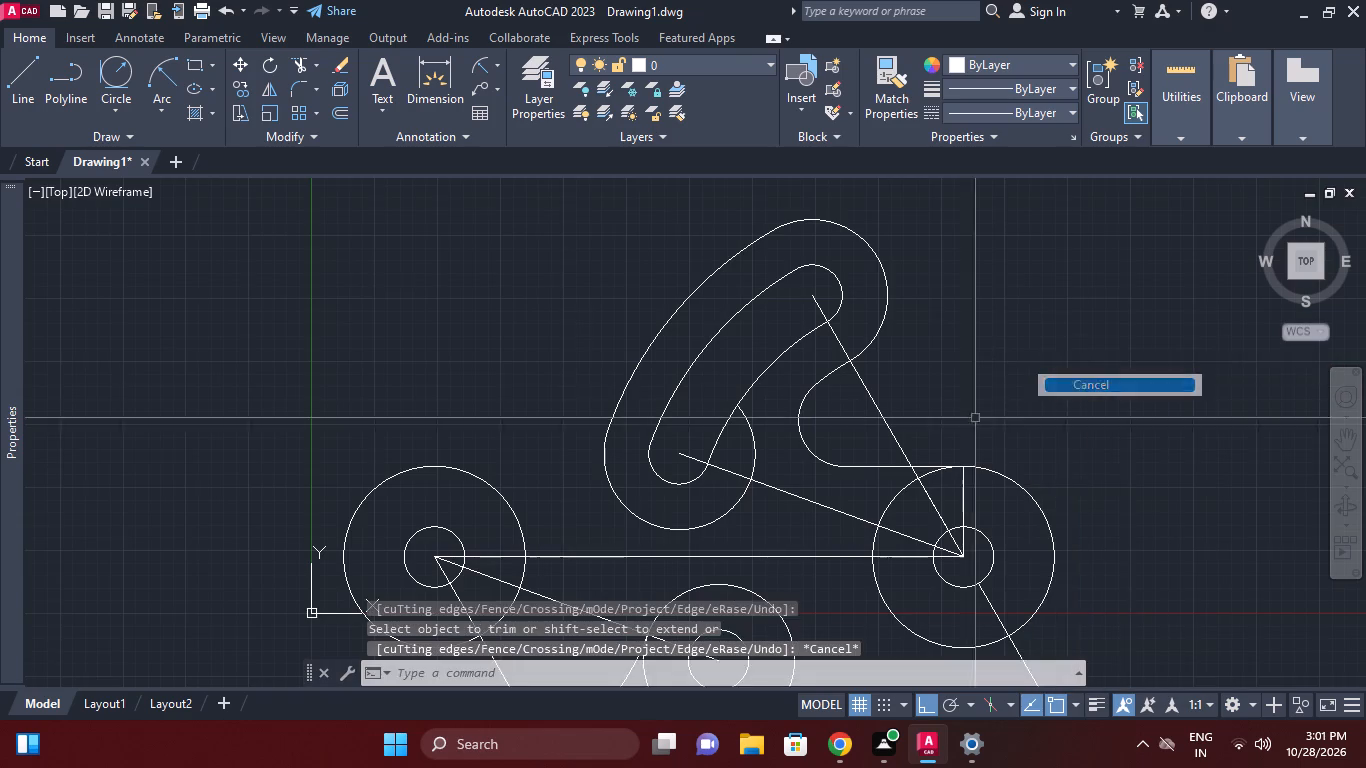
Draw a 60 mm radius circle tangent to the lower arm's outer arc and the right-hand hub's large circle.
middle_click_drag(956, 415, 975, 346)
middle_click_drag(1122, 476, 1115, 417)
middle_click_drag(1130, 467, 1126, 441)
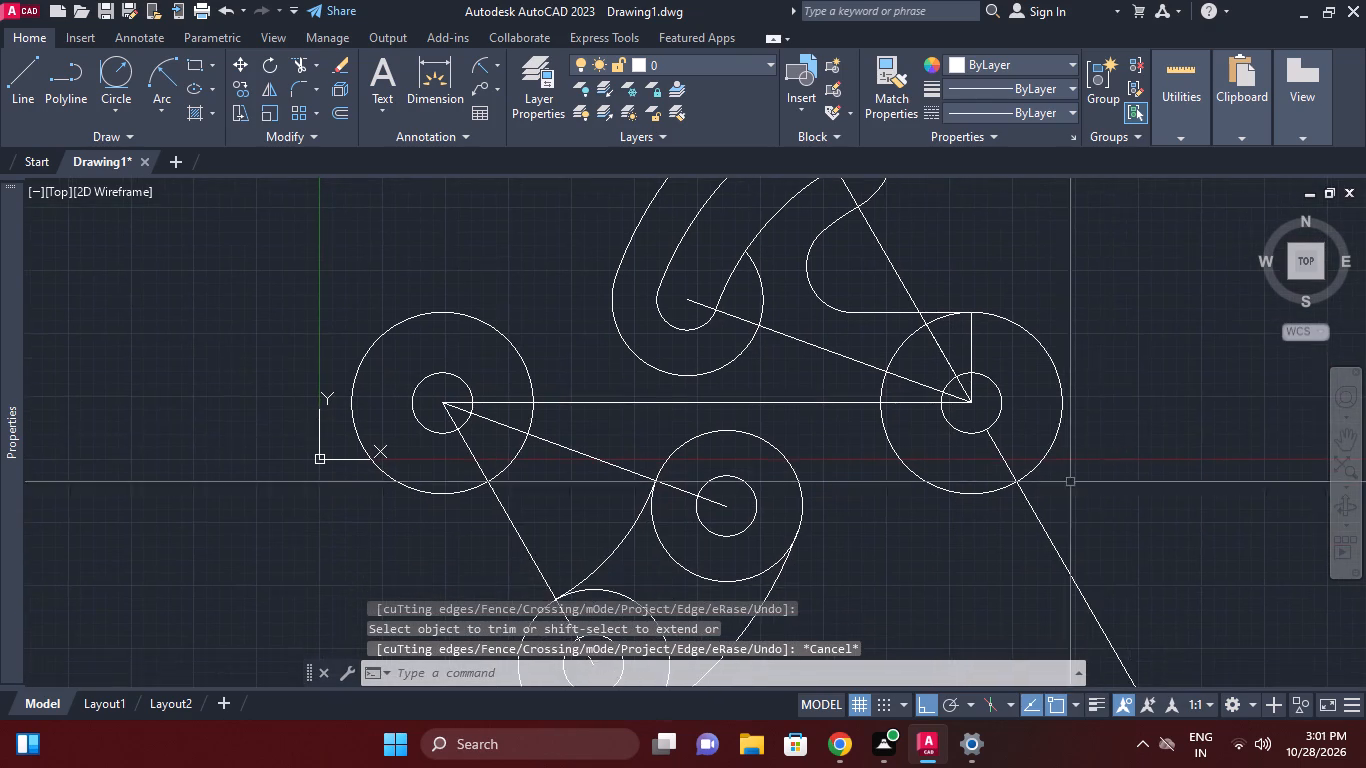
middle_click_drag(1015, 501, 1027, 424)
middle_click_drag(1003, 455, 1015, 442)
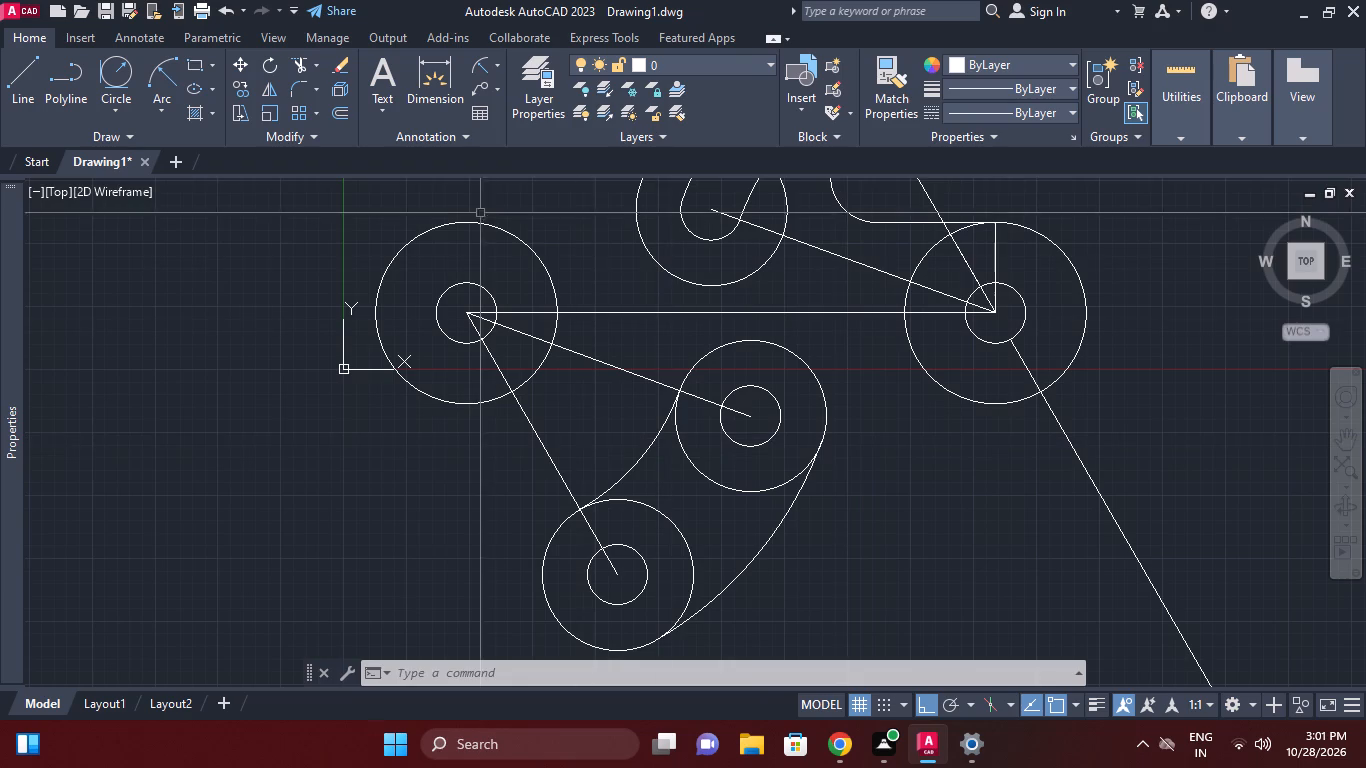
left_click(112, 57)
left_click(807, 488)
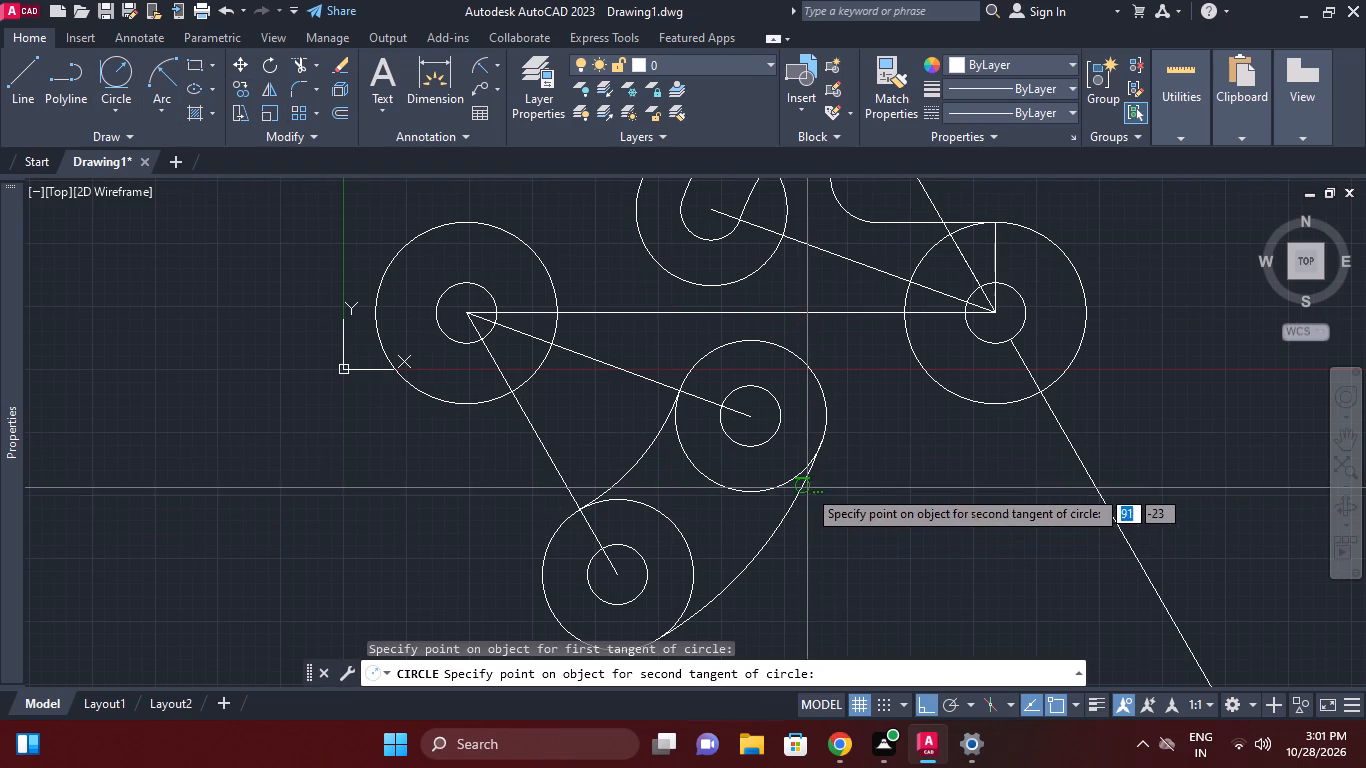
left_click(971, 405)
type("60")
key("Return")
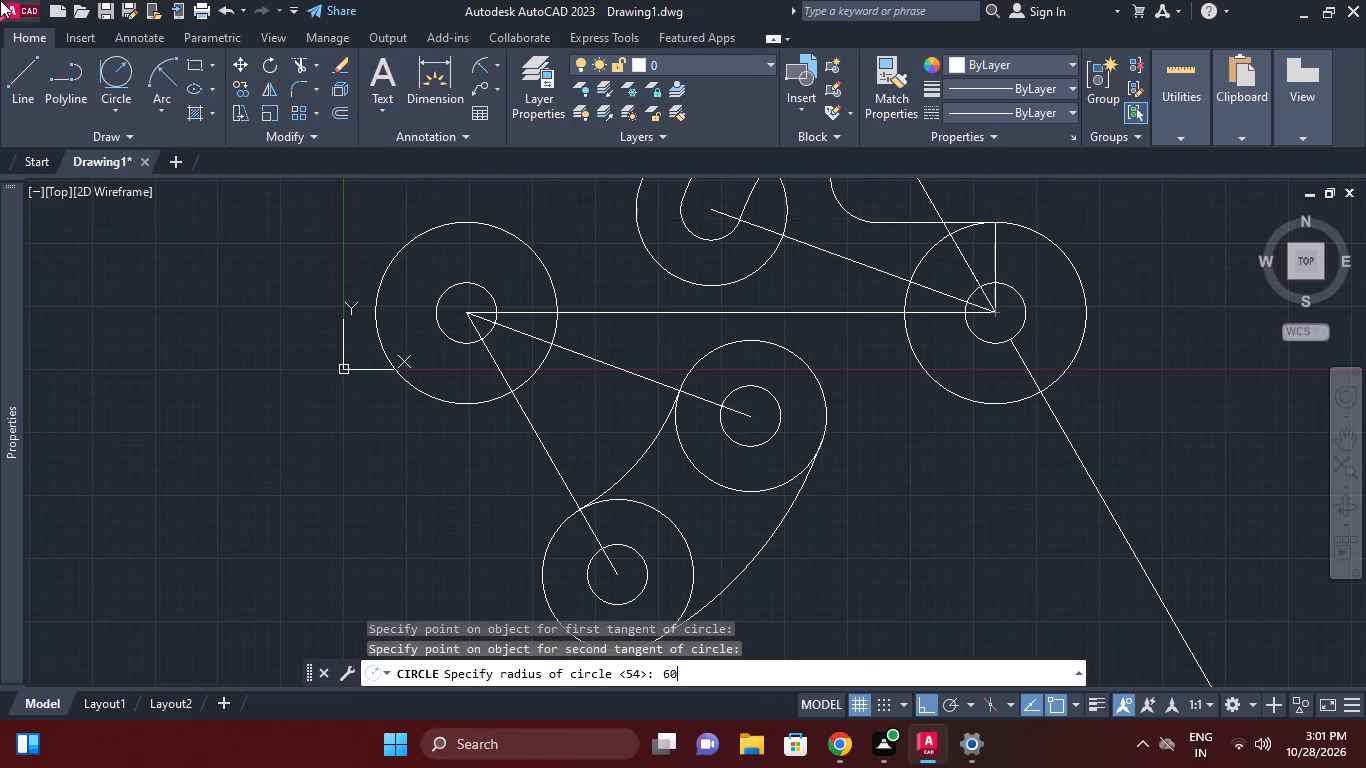
Trim the 60 mm circle to the blend arc between the lower arm's outer arc and the right-hand hub's large circle.
scroll(834, 155, "down", 1)
middle_click_drag(845, 406, 757, 308)
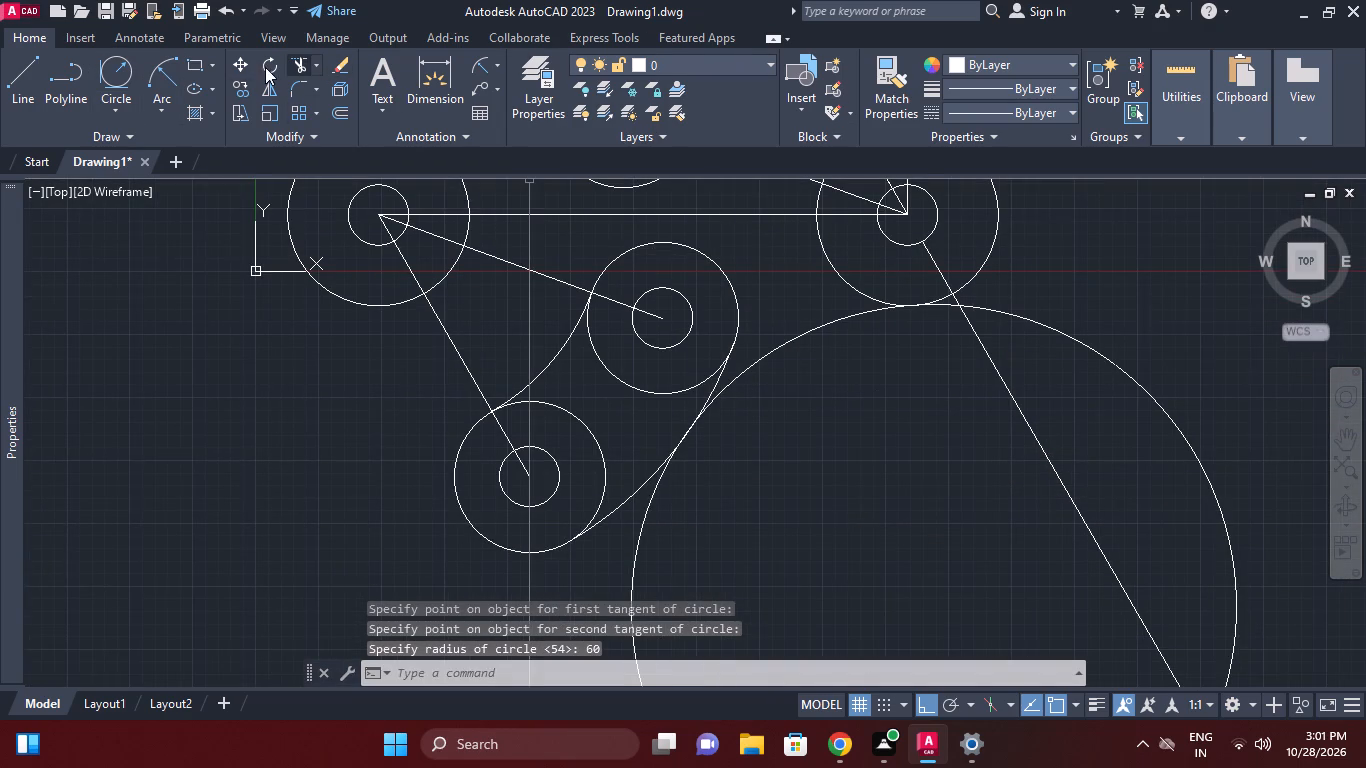
left_click(309, 58)
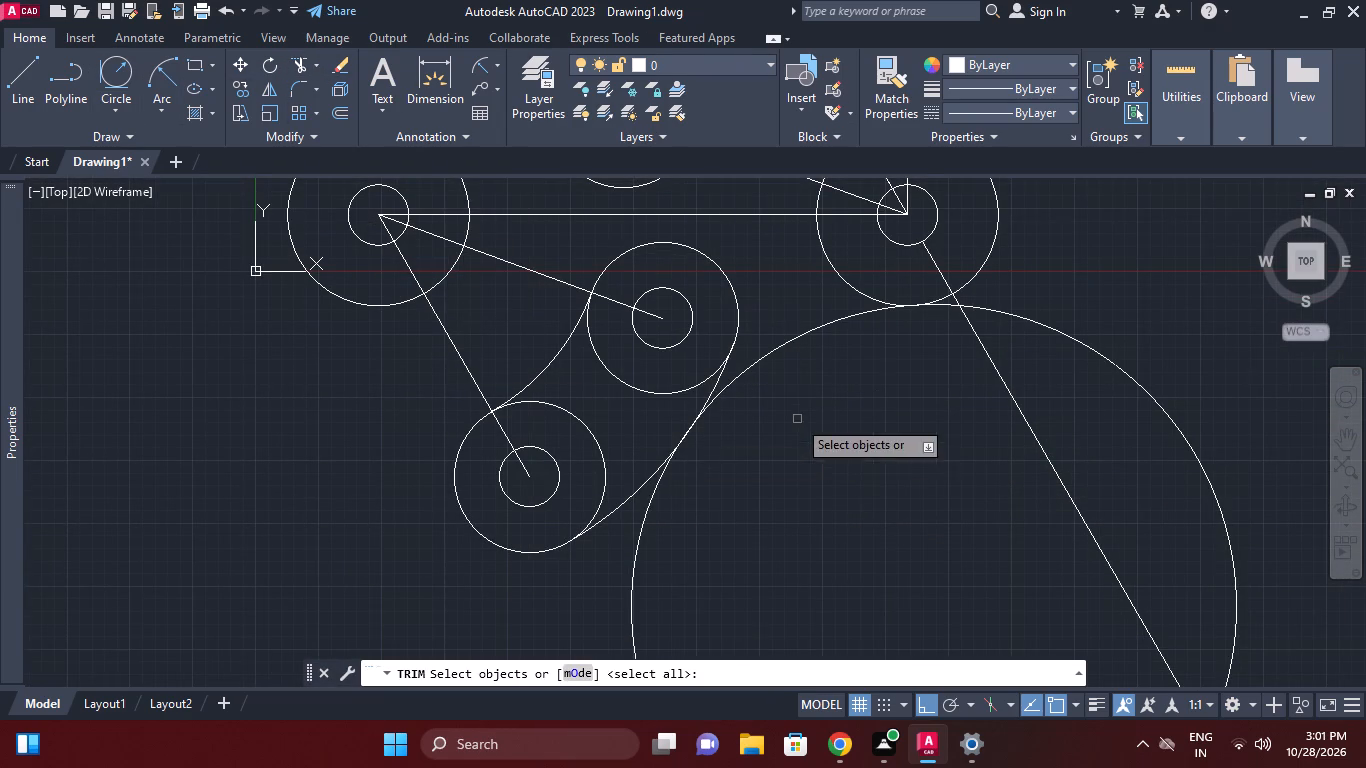
right_click(796, 419)
left_click(833, 424)
left_click(1005, 317)
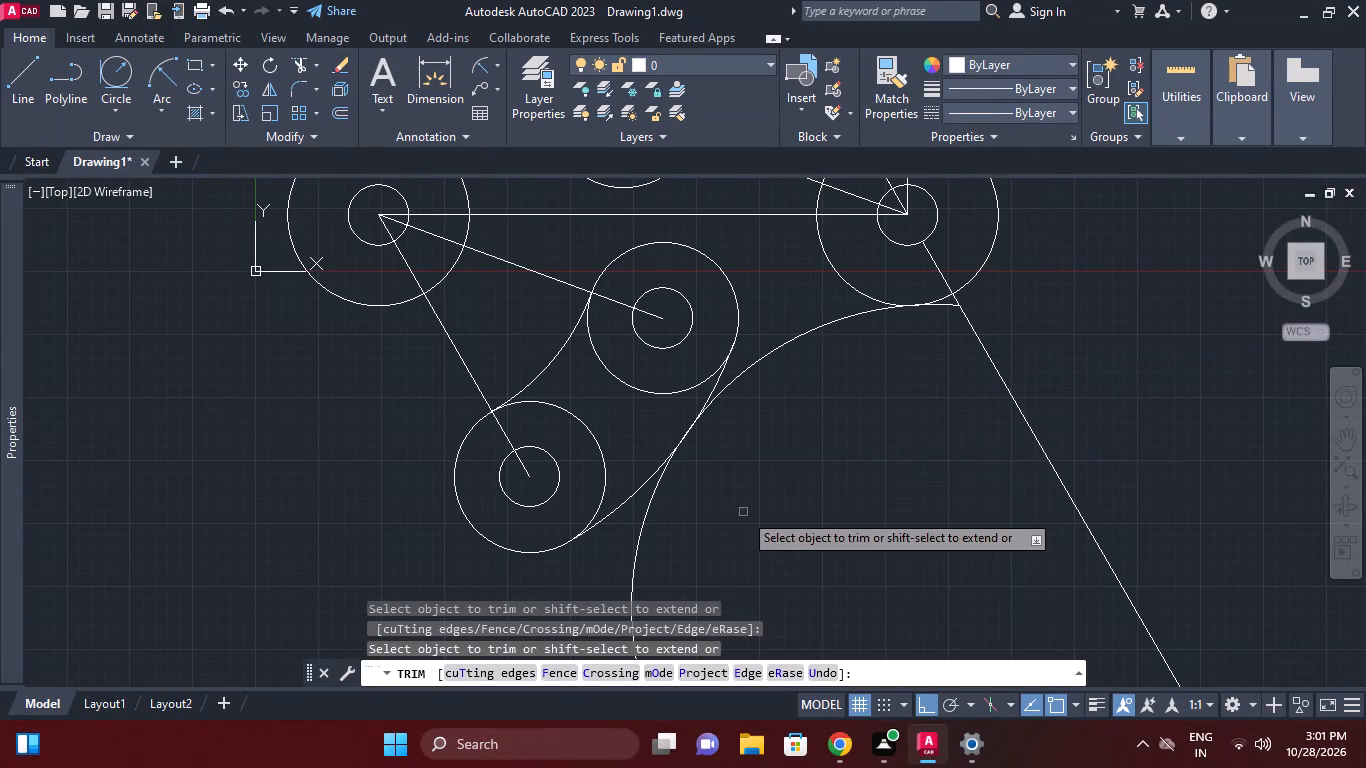
middle_click(754, 431)
left_click(649, 508)
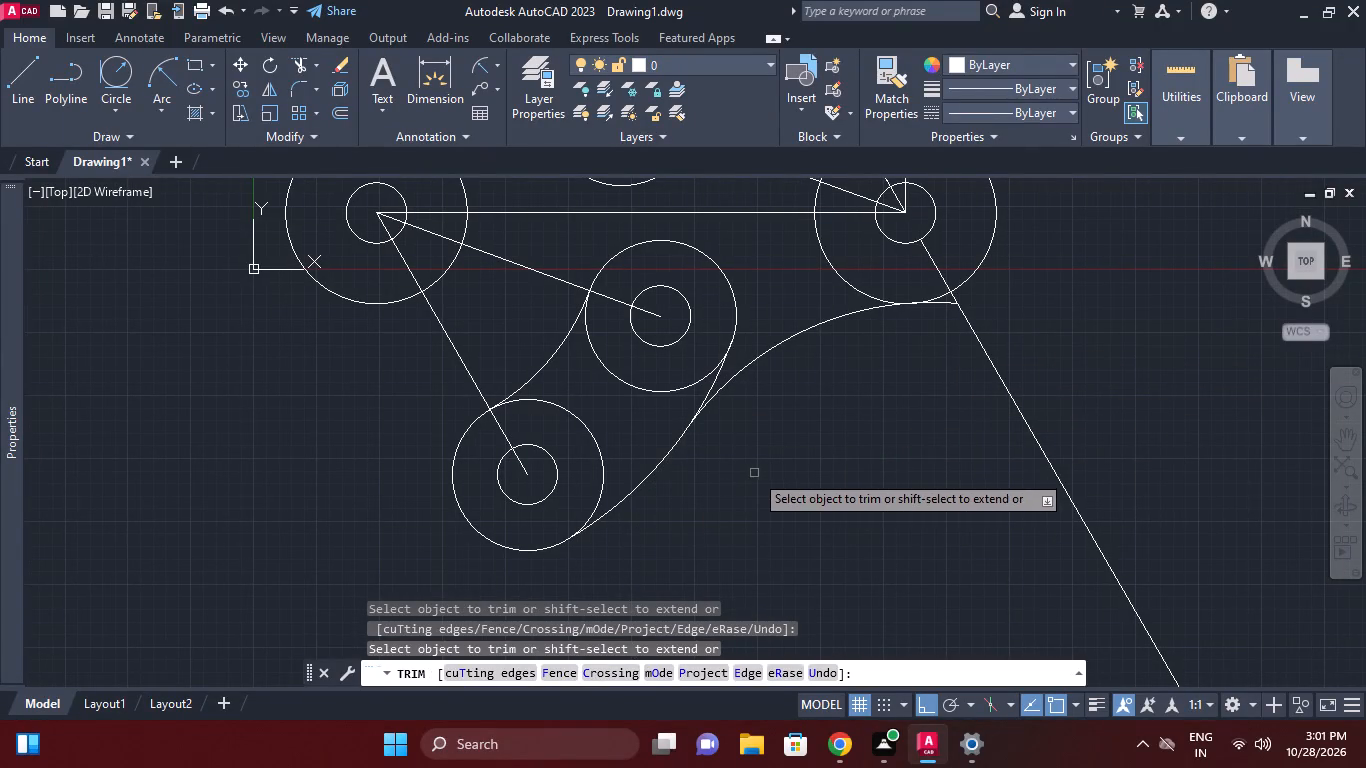
middle_click_drag(754, 481, 753, 509)
scroll(937, 331, "up", 2)
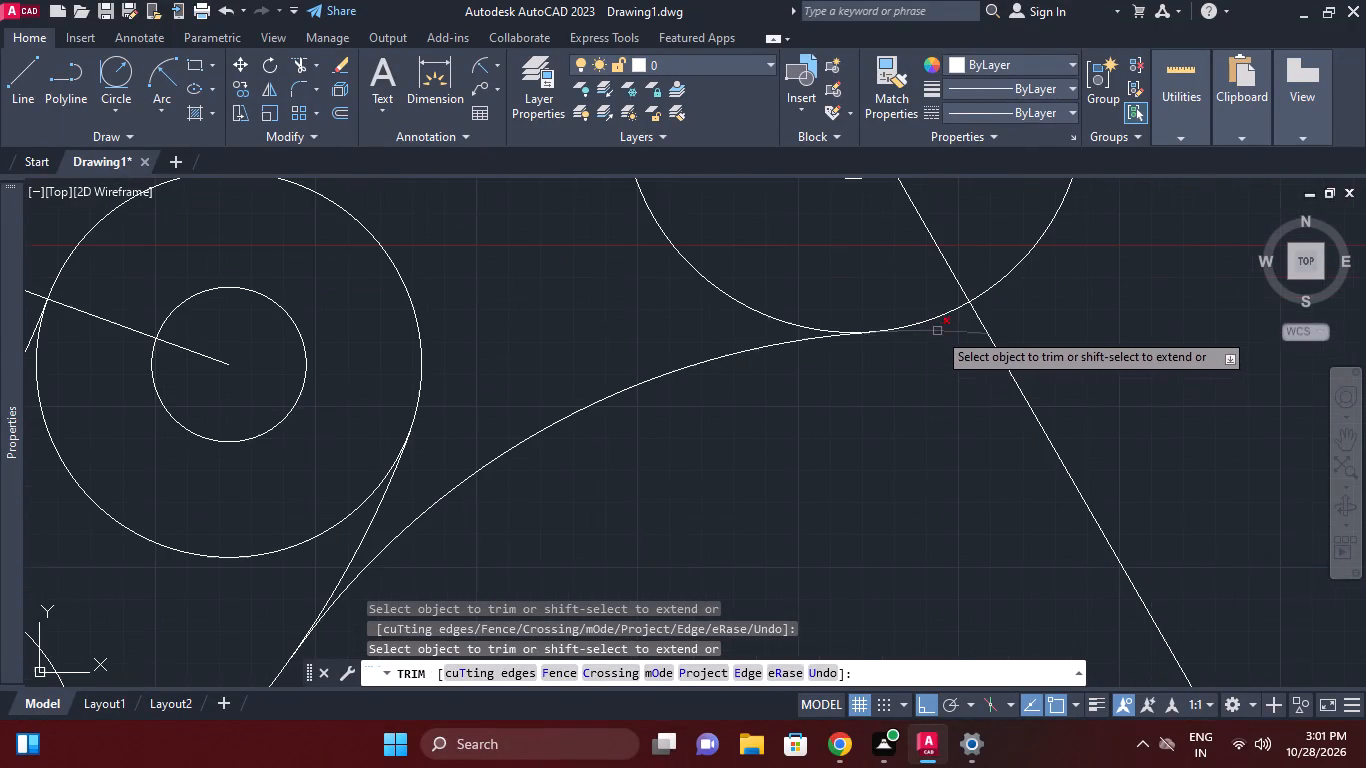
left_click(948, 327)
left_click(931, 343)
scroll(932, 359, "down", 2)
middle_click_drag(918, 391, 914, 426)
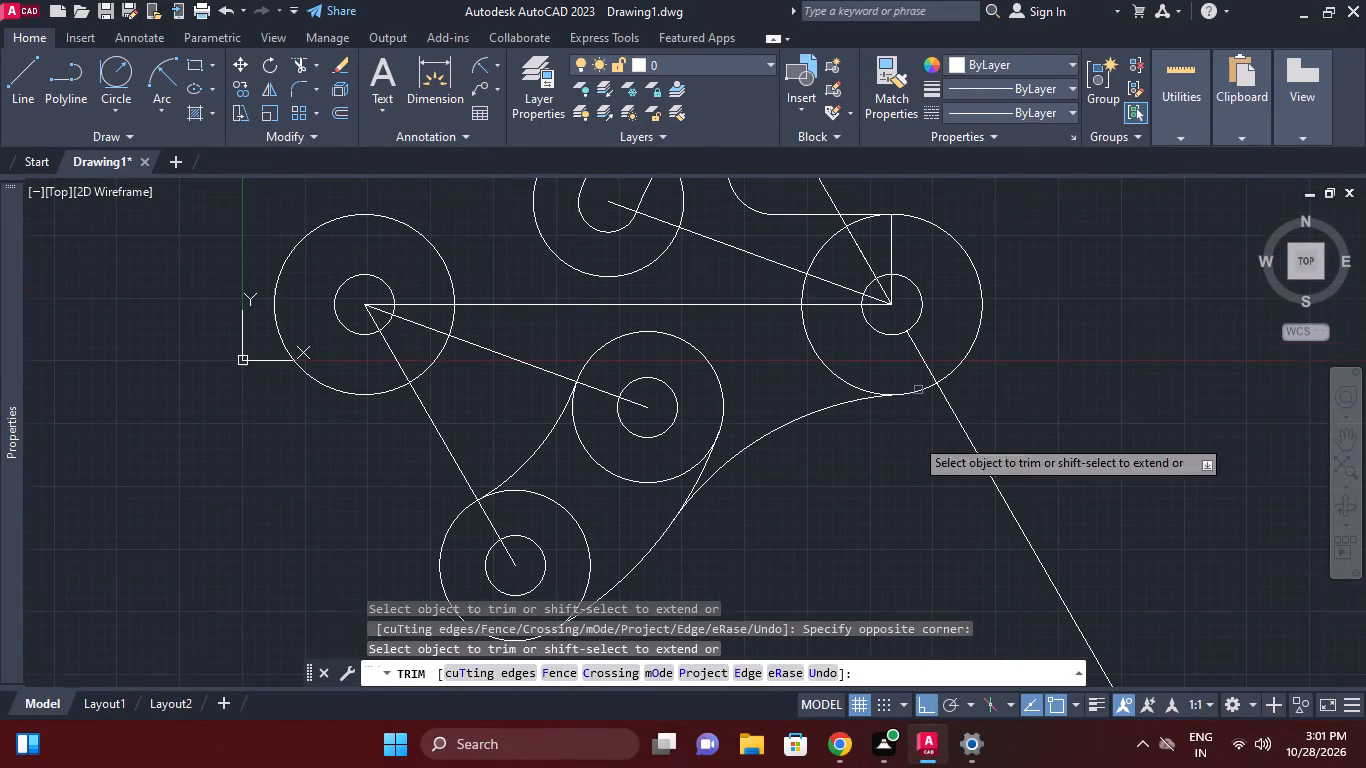
right_click(996, 380)
left_click(1053, 78)
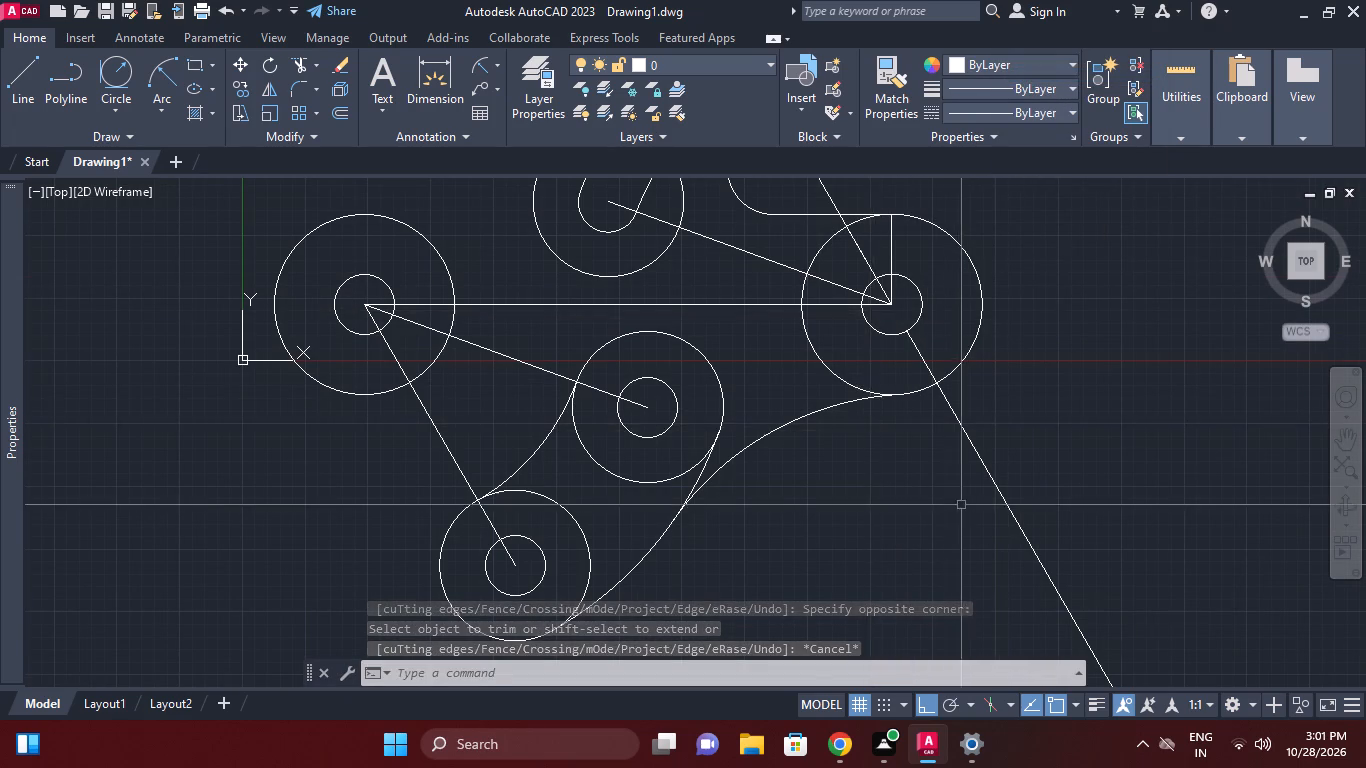
scroll(962, 504, "up", 1)
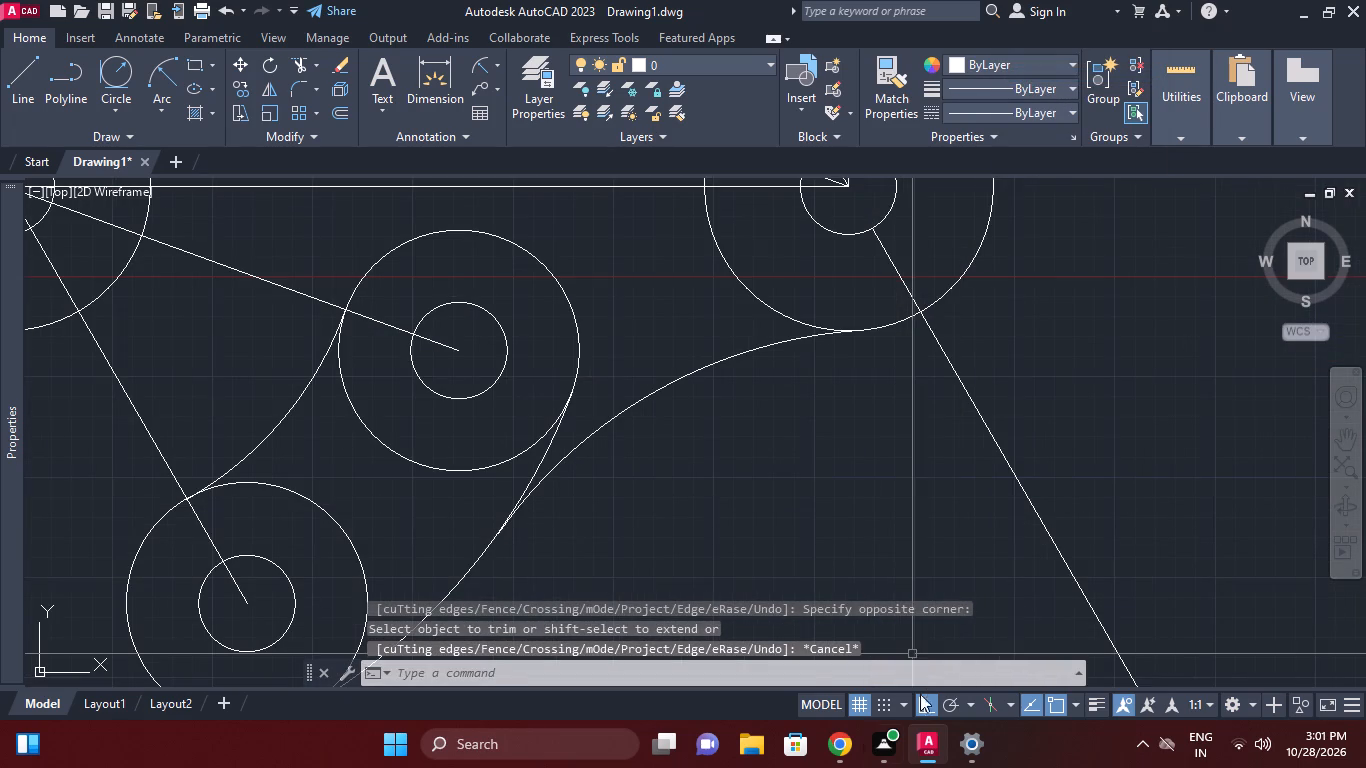
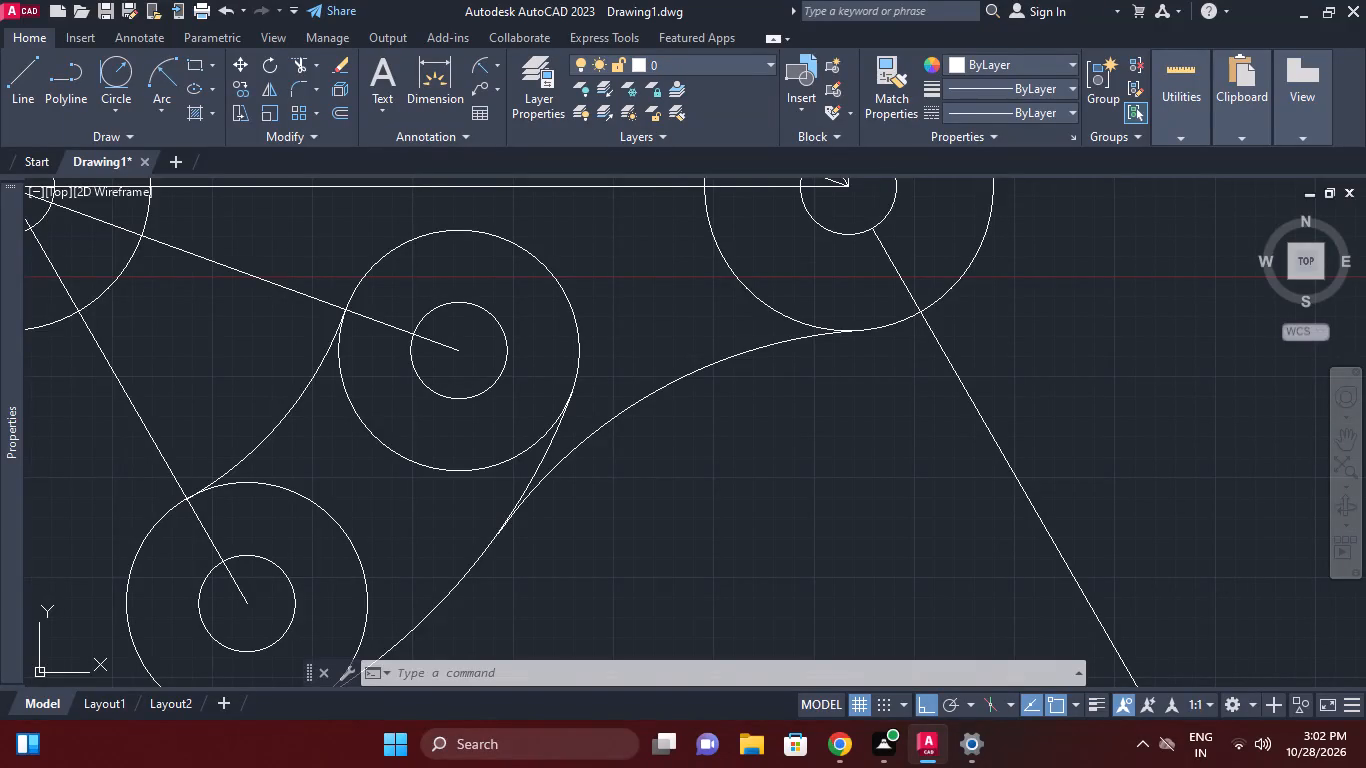
Erase the 60 mm blend arc between the lower arm's outer arc and the right-hand hub's large circle.
key("Escape")
type("e")
key("space")
key("Escape")
middle_click(731, 394)
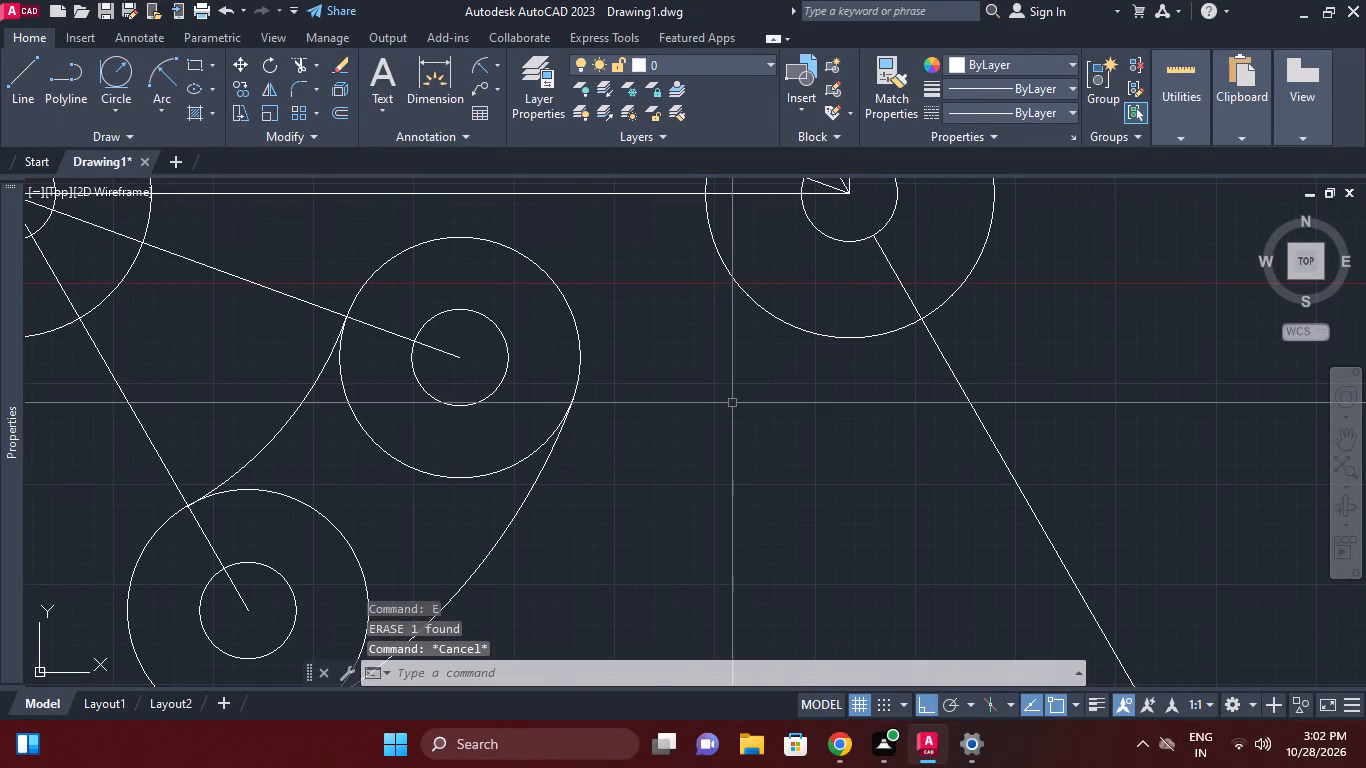
Draw a horizontal line from the bottom quadrant of the right-hand hub's large circle towards the lower arm.
key("l")
key("space")
left_click(847, 339)
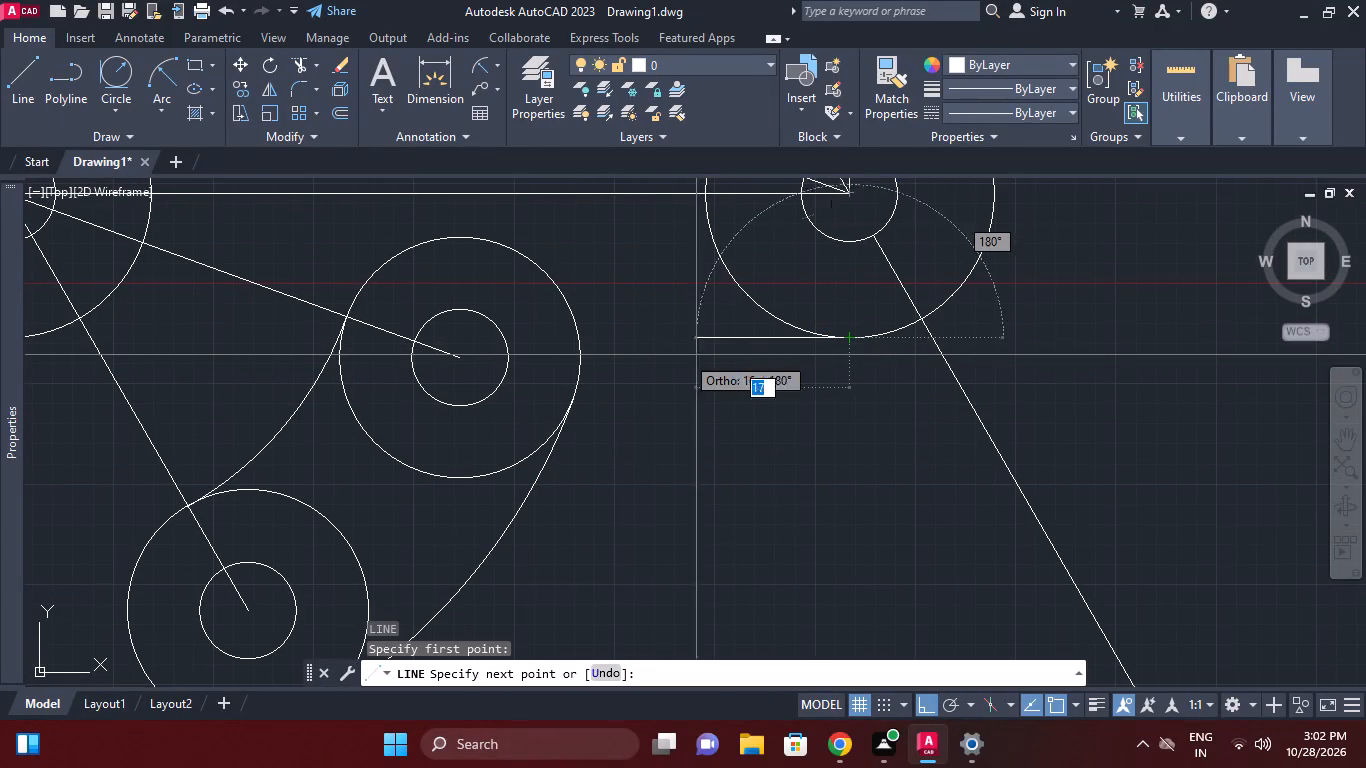
left_click(620, 355)
right_click(731, 400)
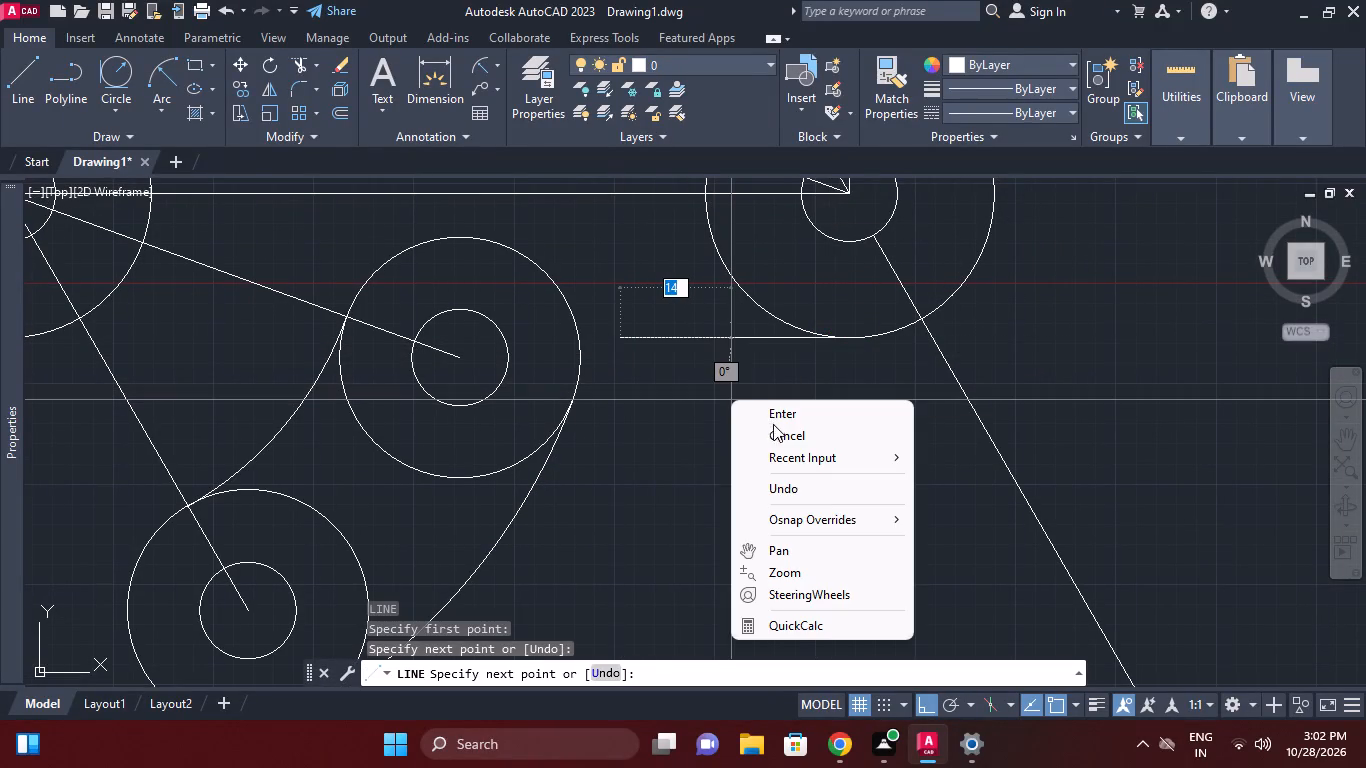
left_click(773, 428)
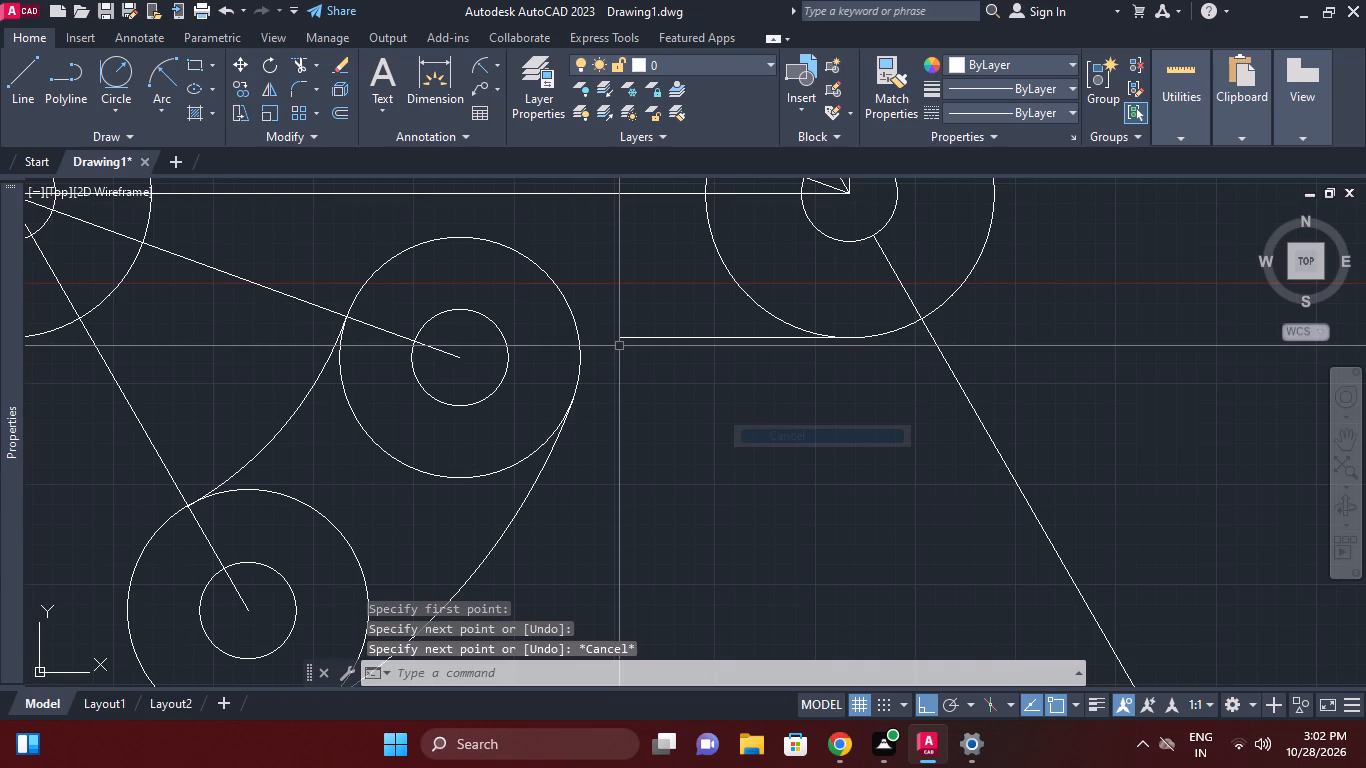
Draw a 30 mm radius circle tangent to the lower arm's outer arc and the new horizontal line.
left_click(131, 67)
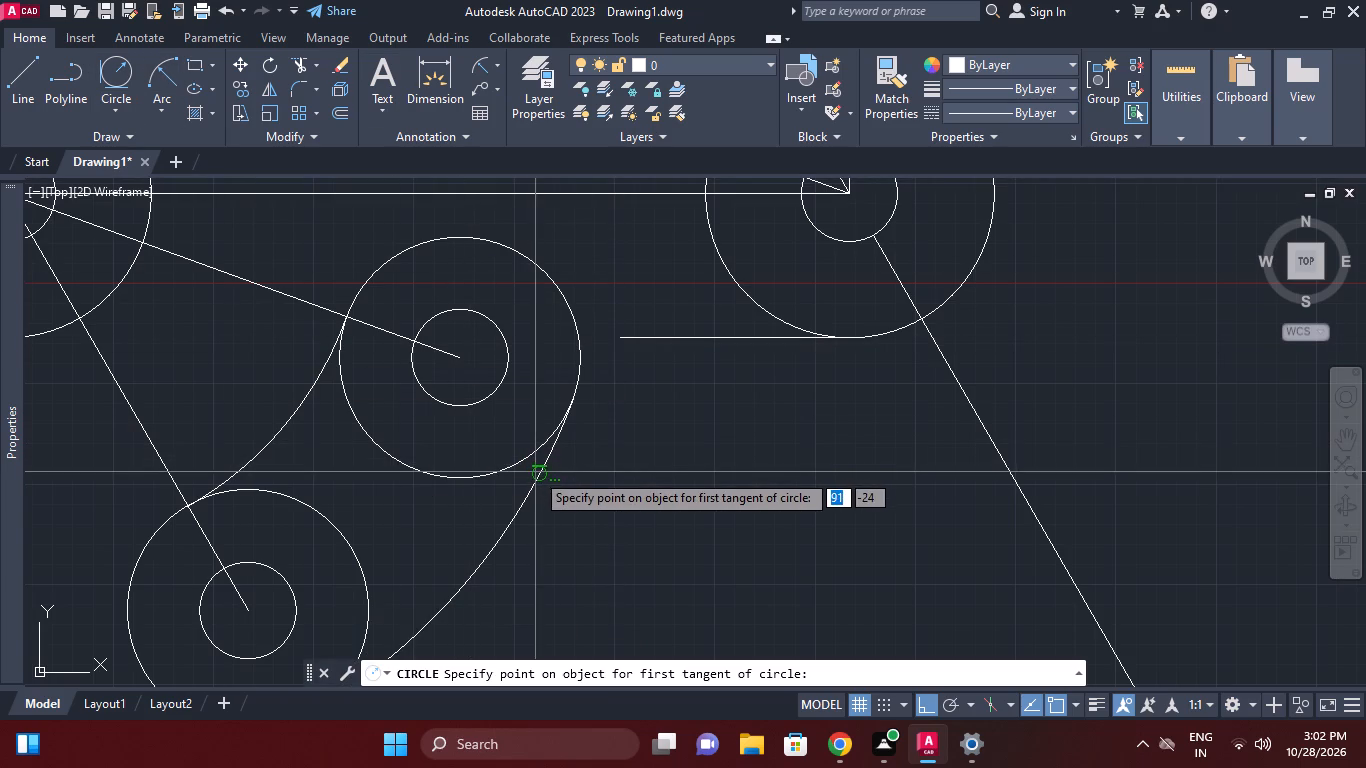
left_click(538, 477)
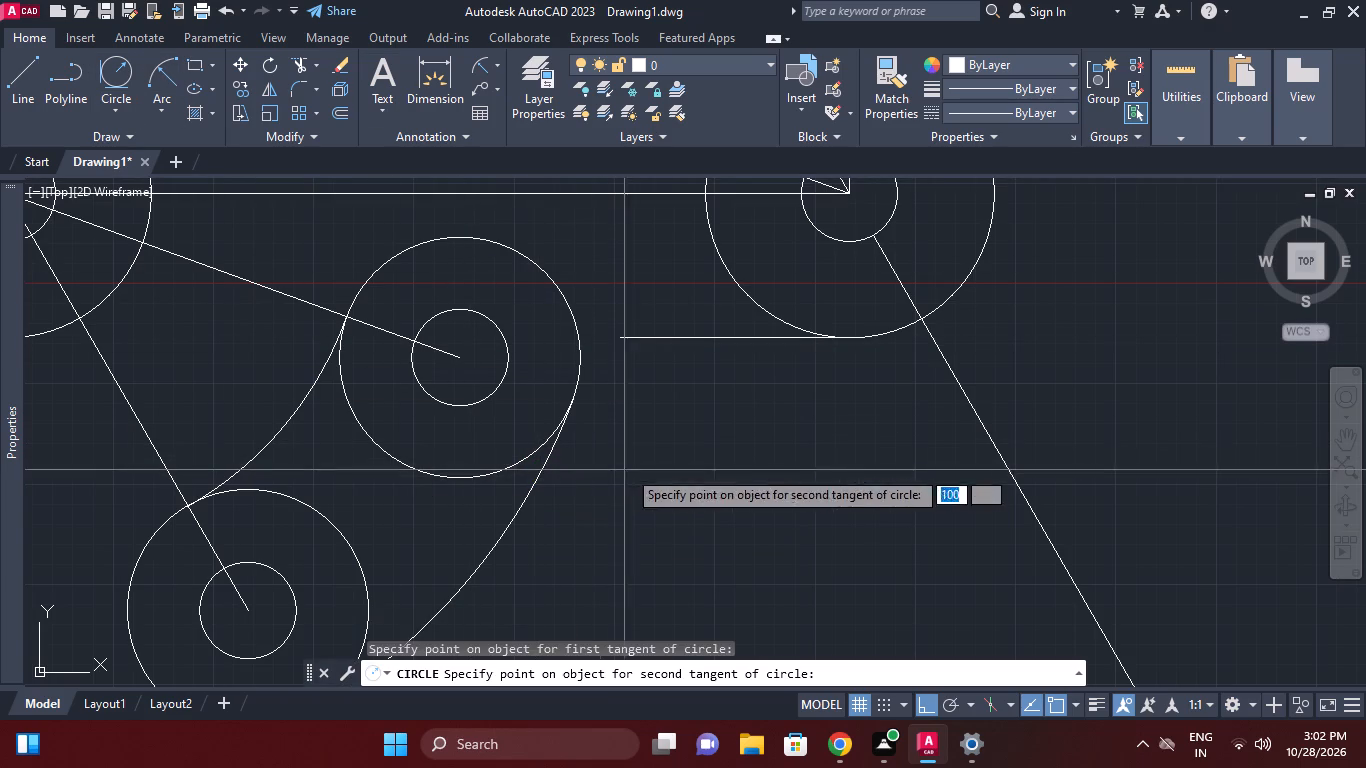
left_click(775, 341)
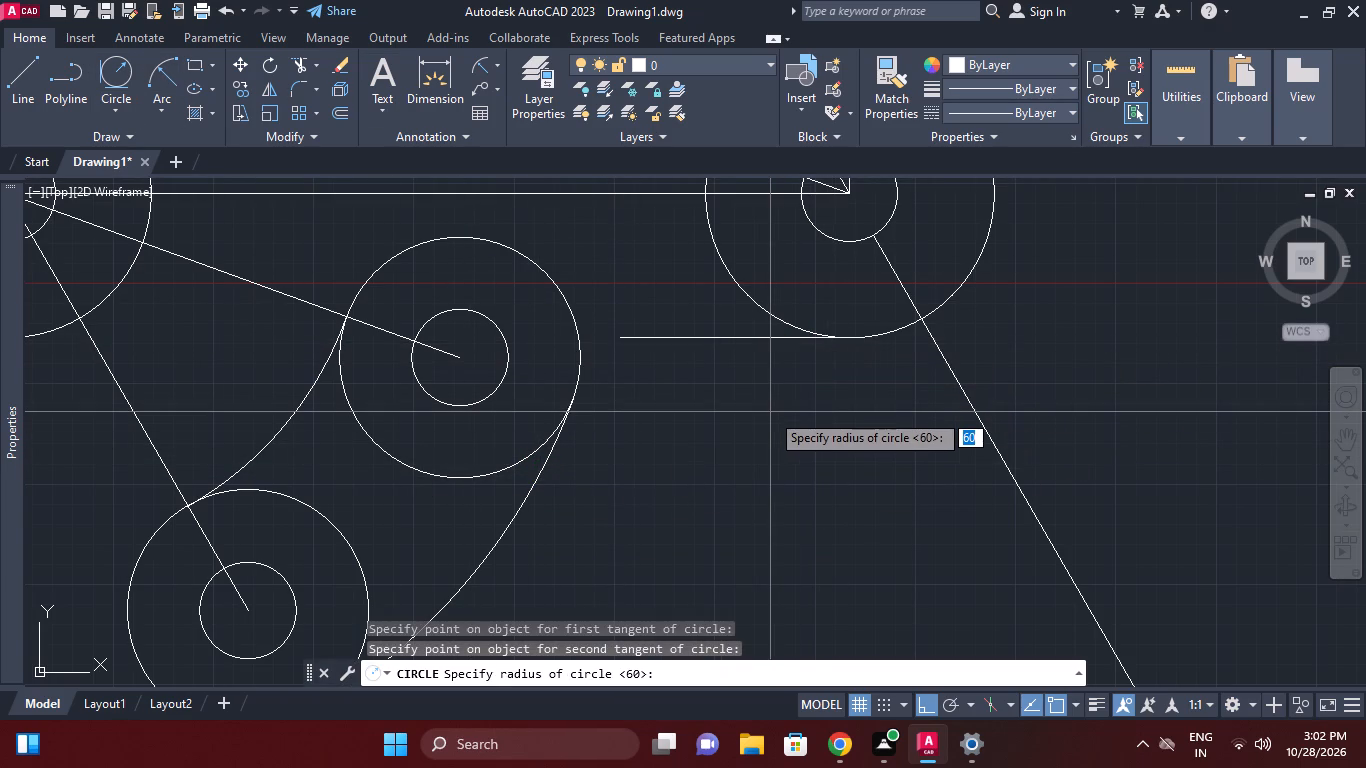
type("30")
key("Return")
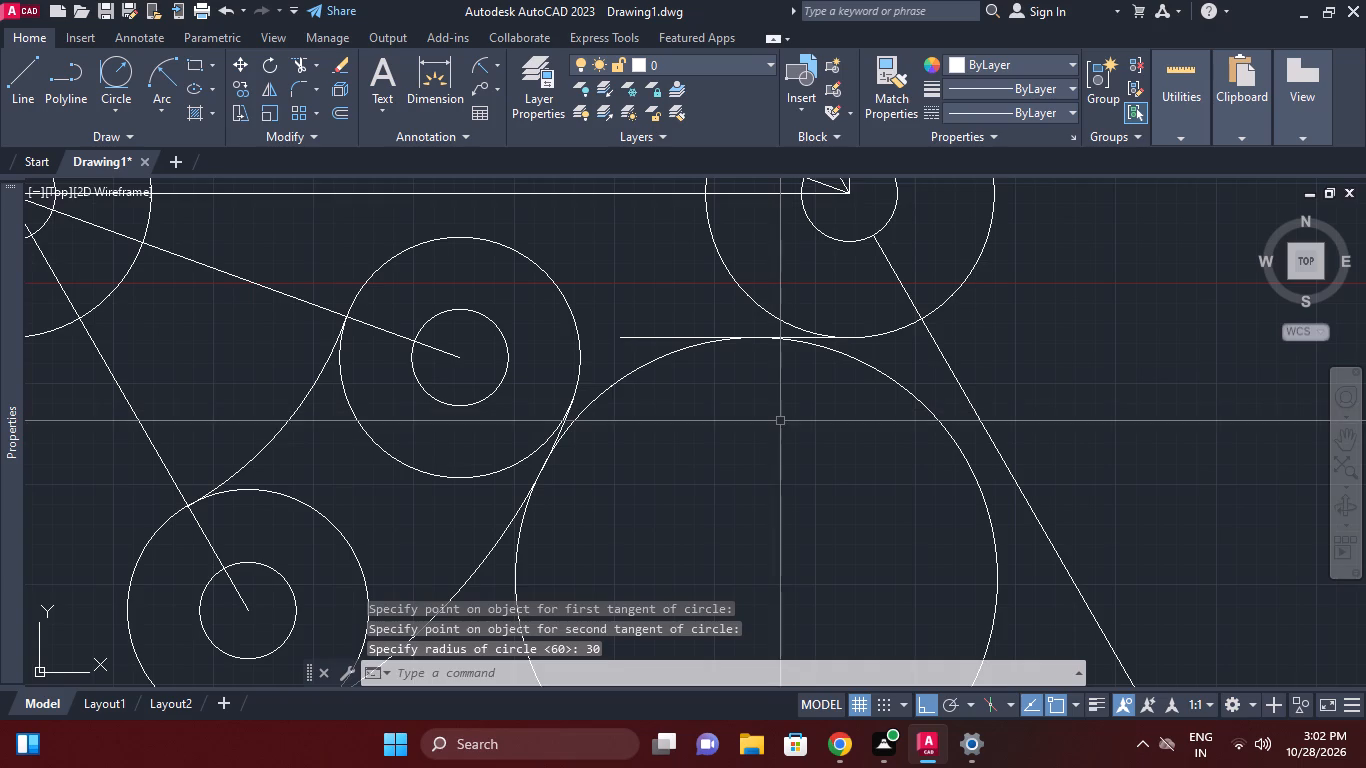
Trim the 30 mm circle to the blend arc and remove the excess of the horizontal line beyond its tangent point.
middle_click_drag(786, 434, 791, 397)
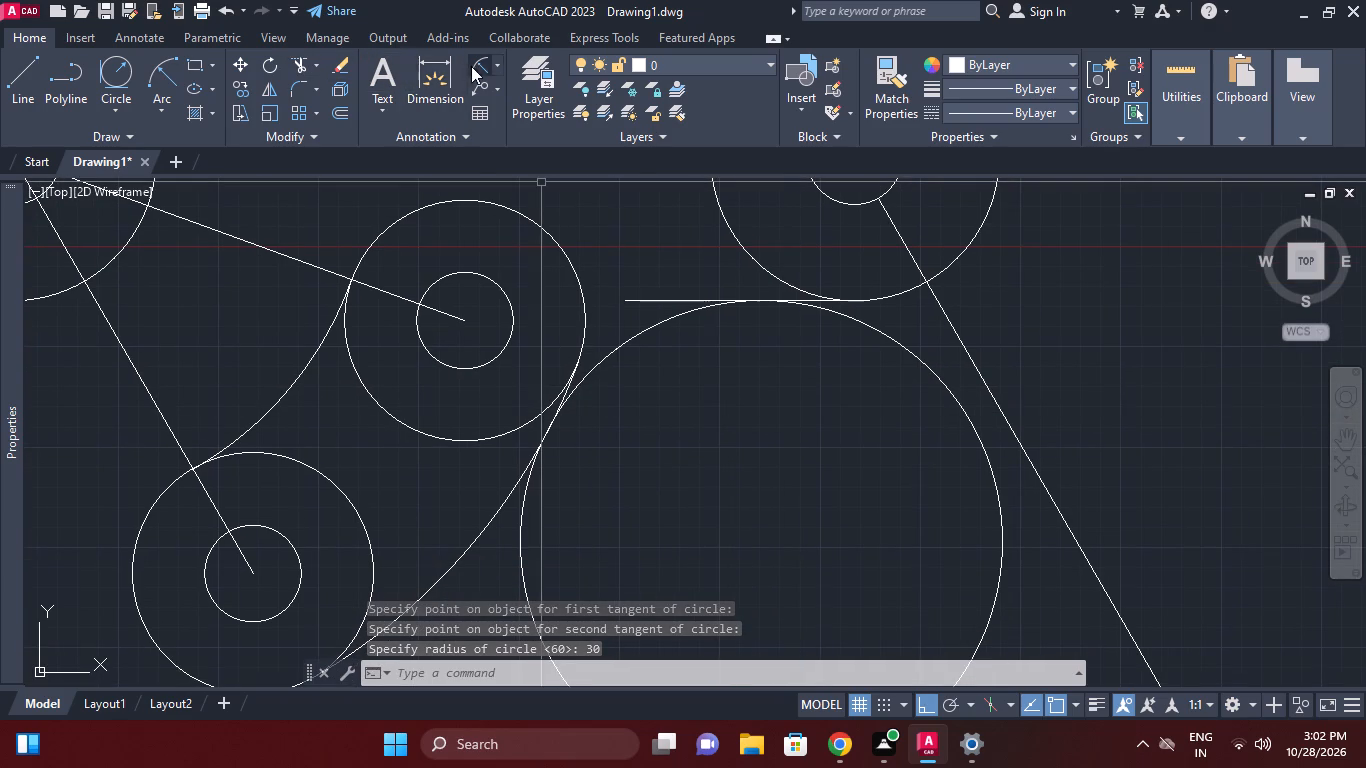
left_click(309, 63)
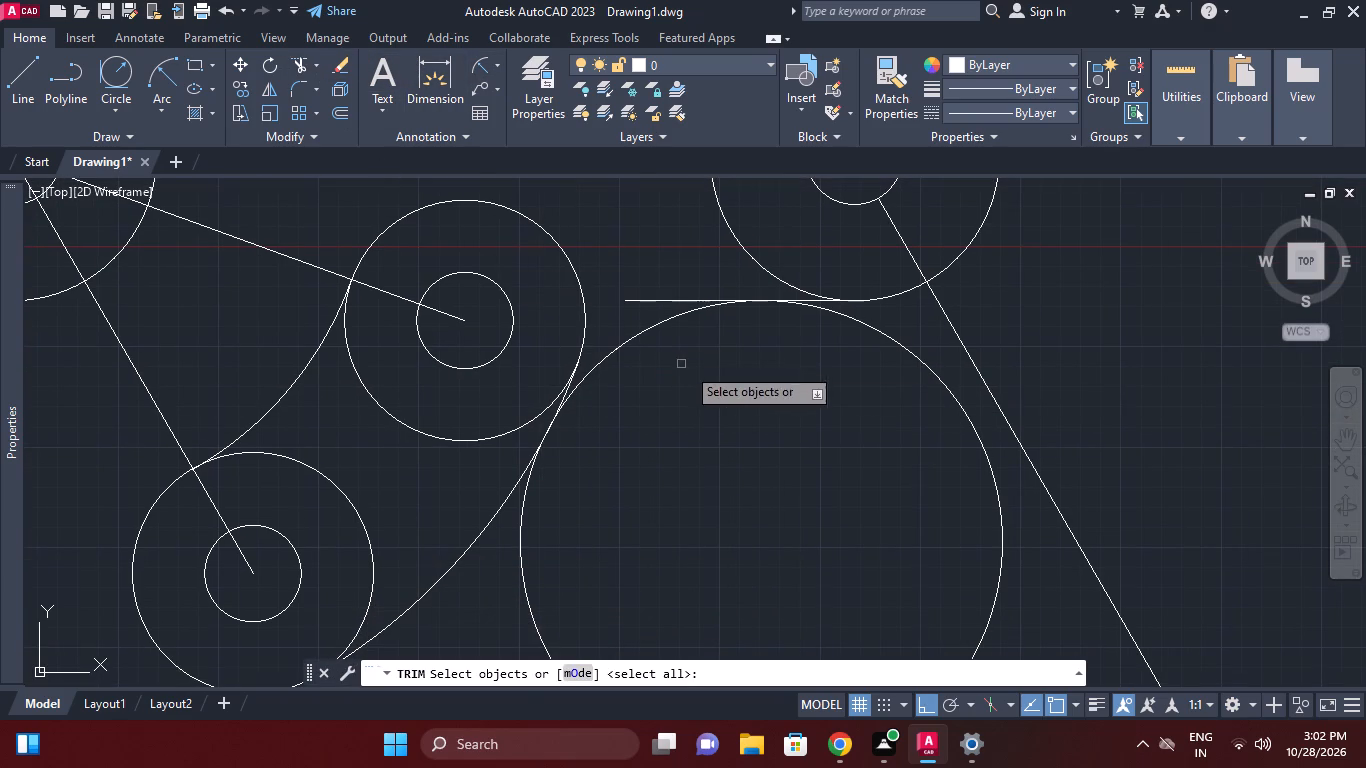
right_click(879, 319)
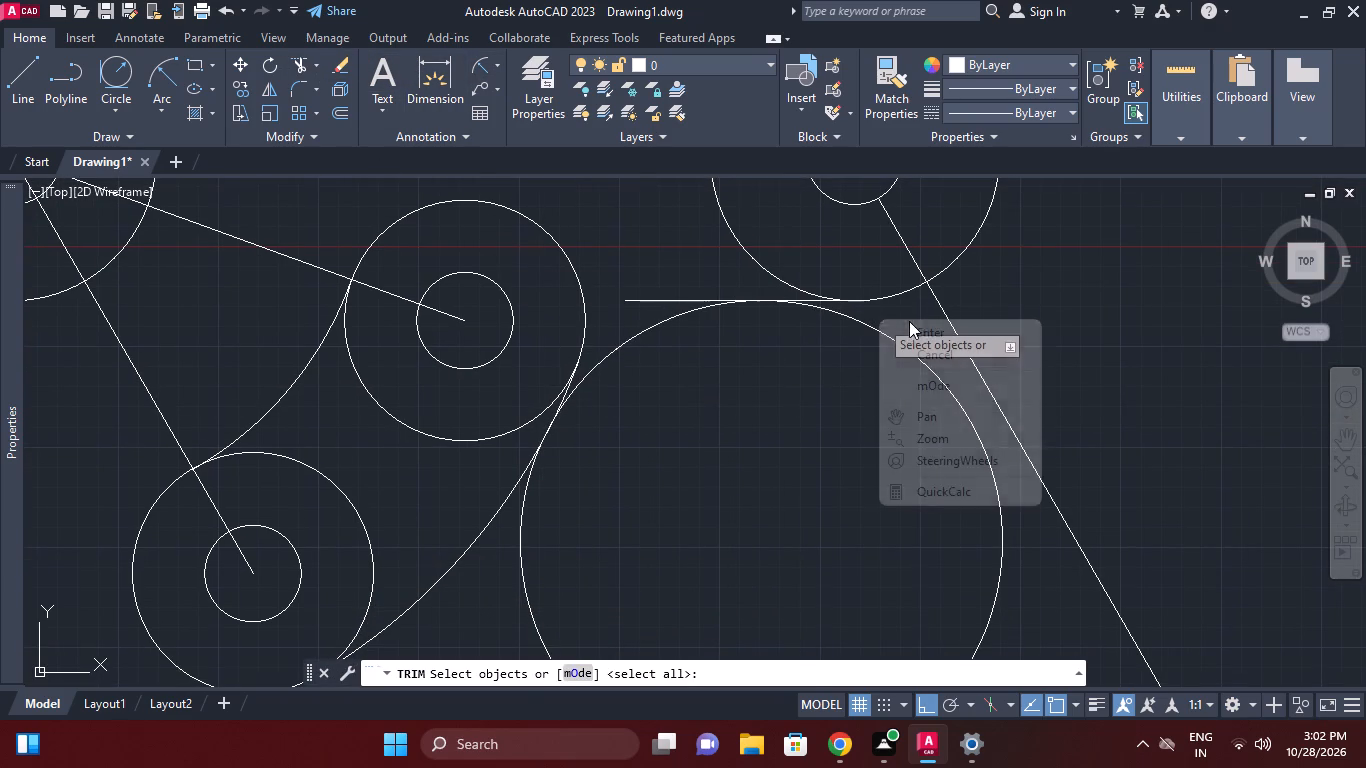
left_click(918, 327)
left_click(858, 323)
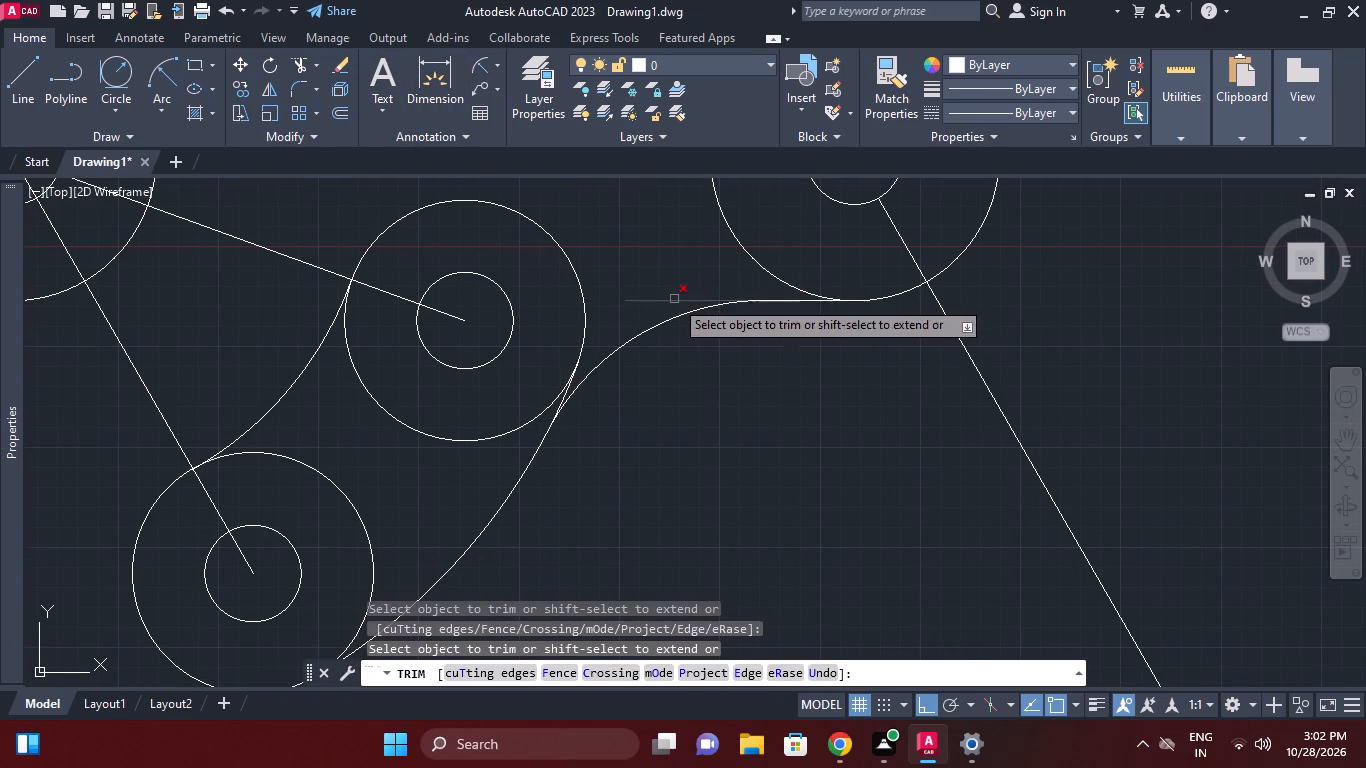
left_click(674, 299)
Examine the blend between the lower arm and the right-hand hub, and compare it with the rest of the part.
middle_click_drag(758, 411, 825, 397)
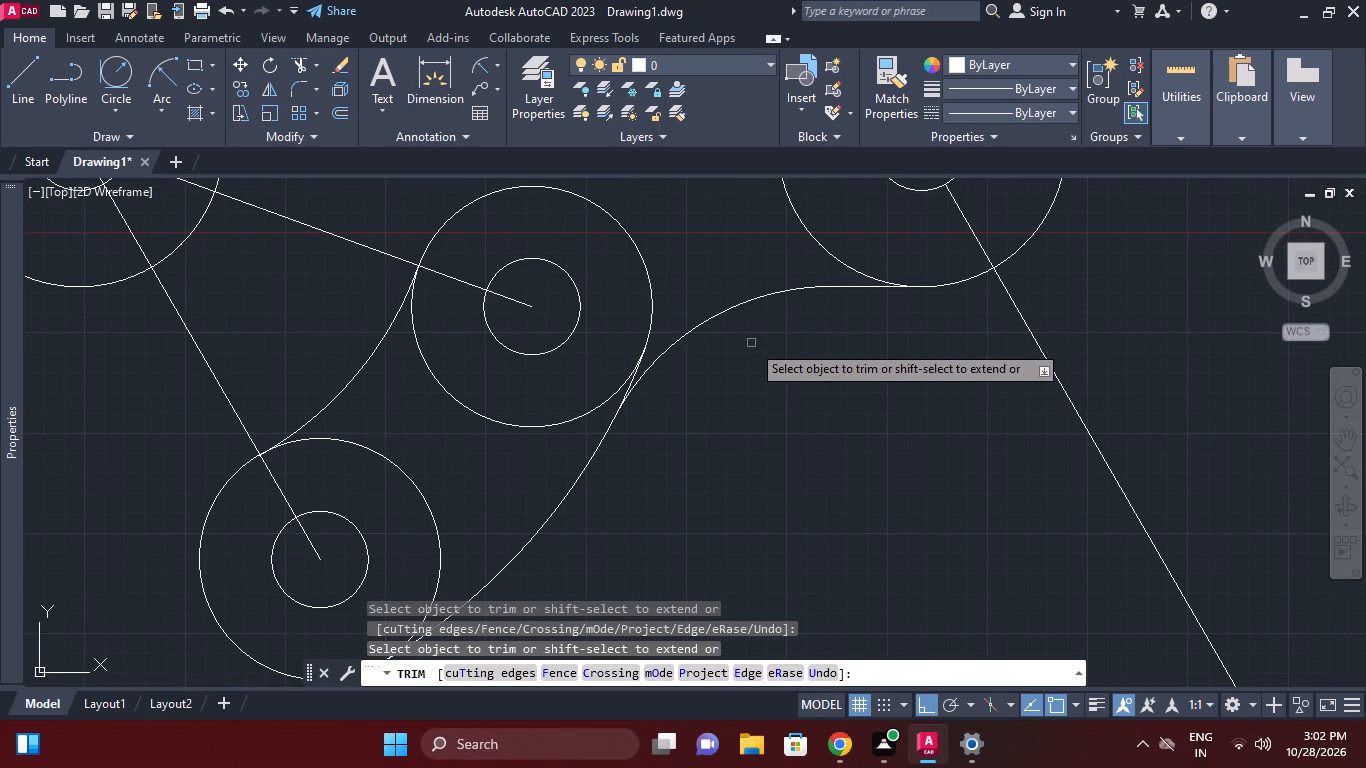
scroll(755, 365, "down", 1)
middle_click_drag(755, 373, 754, 437)
scroll(754, 437, "down", 2)
scroll(778, 428, "up", 1)
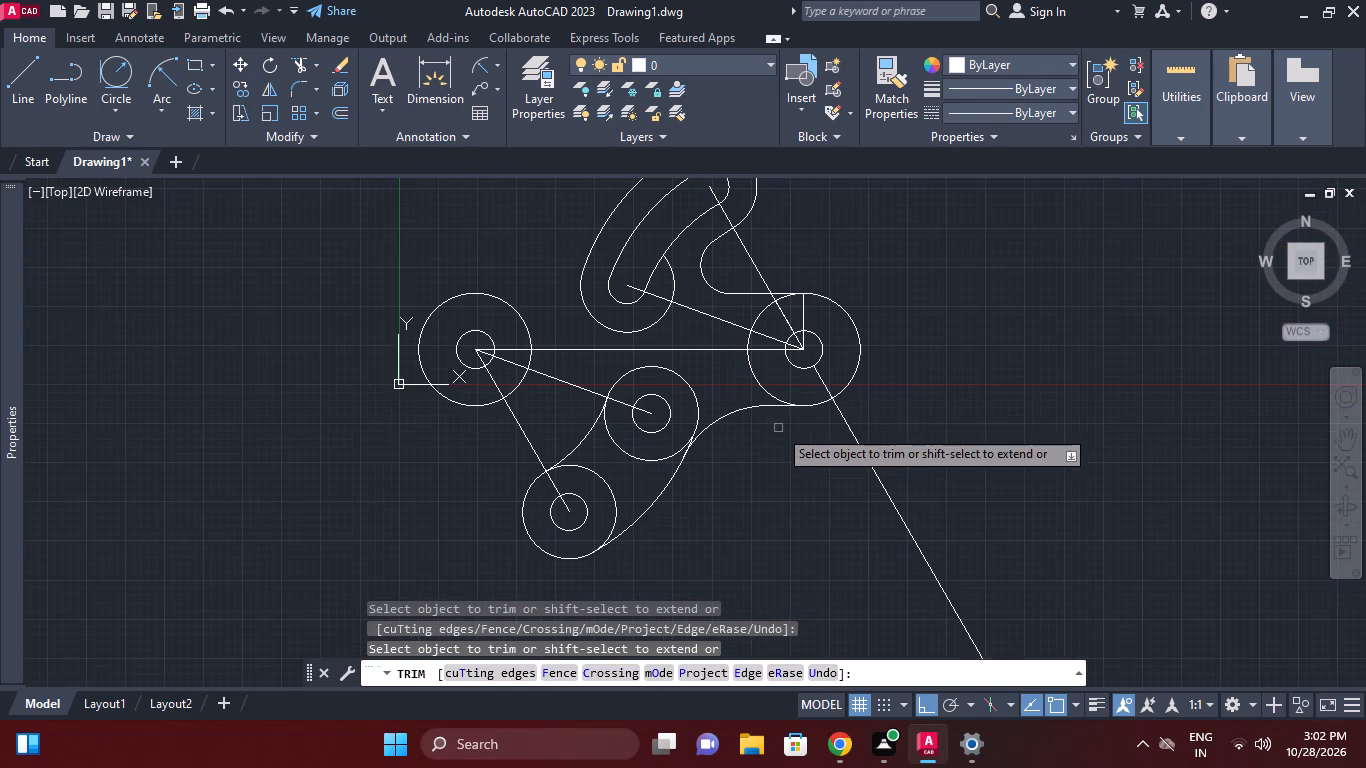
scroll(806, 324, "up", 2)
scroll(805, 330, "down", 1)
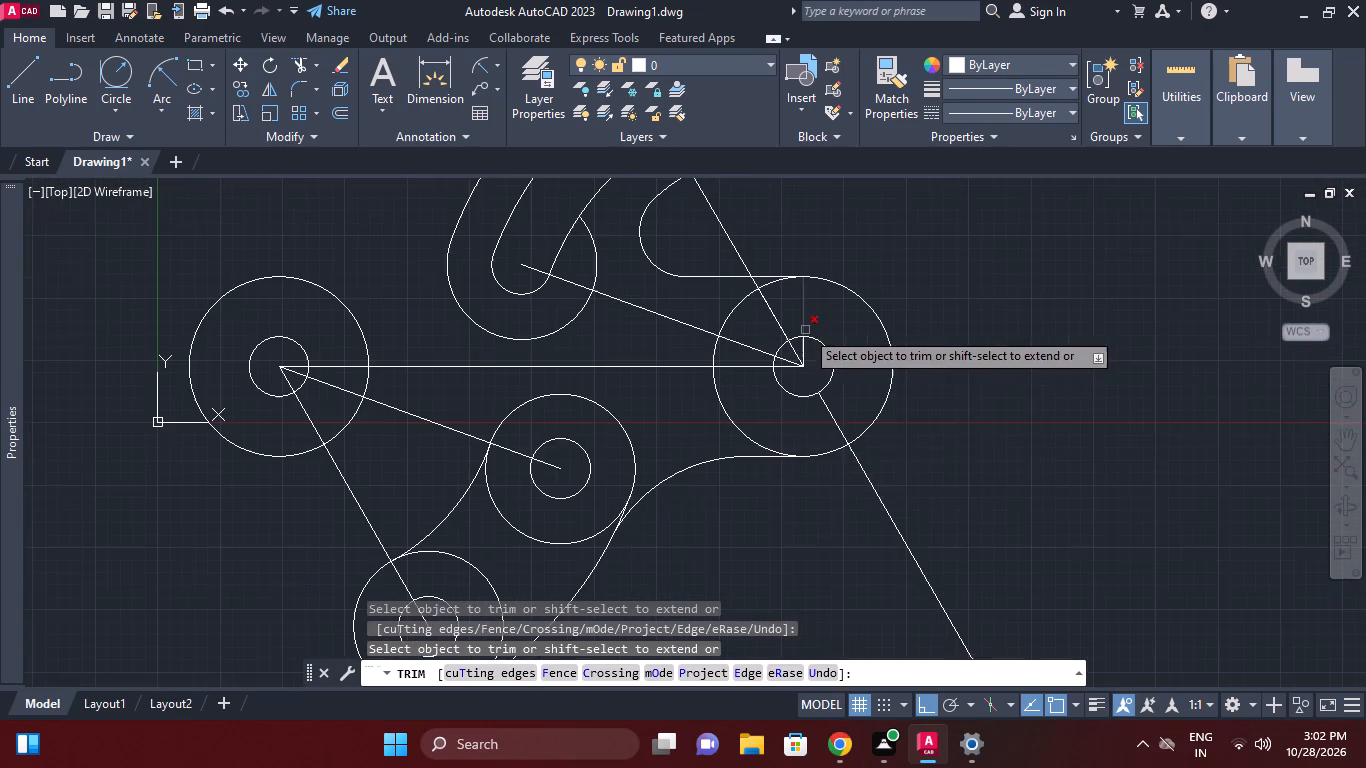
middle_click_drag(671, 487, 730, 428)
scroll(862, 405, "up", 2)
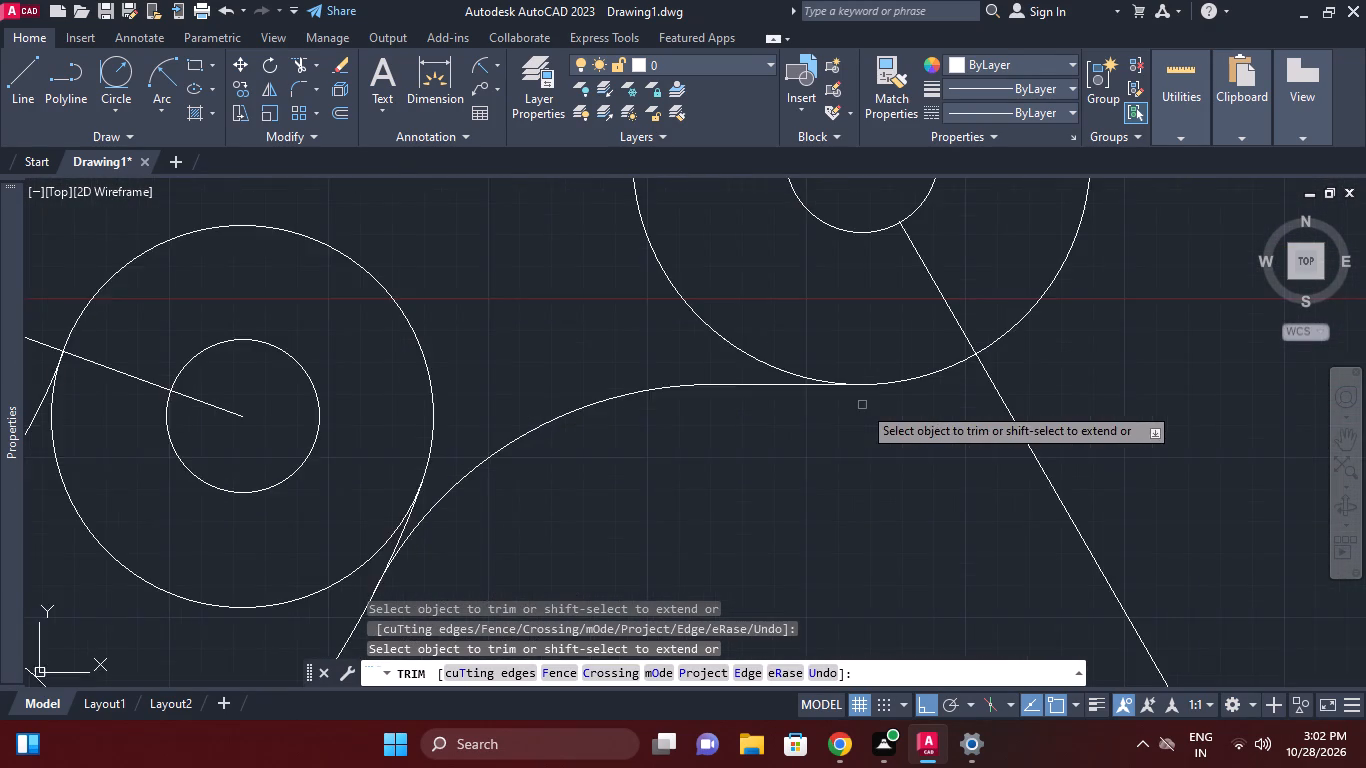
scroll(862, 405, "up", 5)
scroll(832, 362, "down", 7)
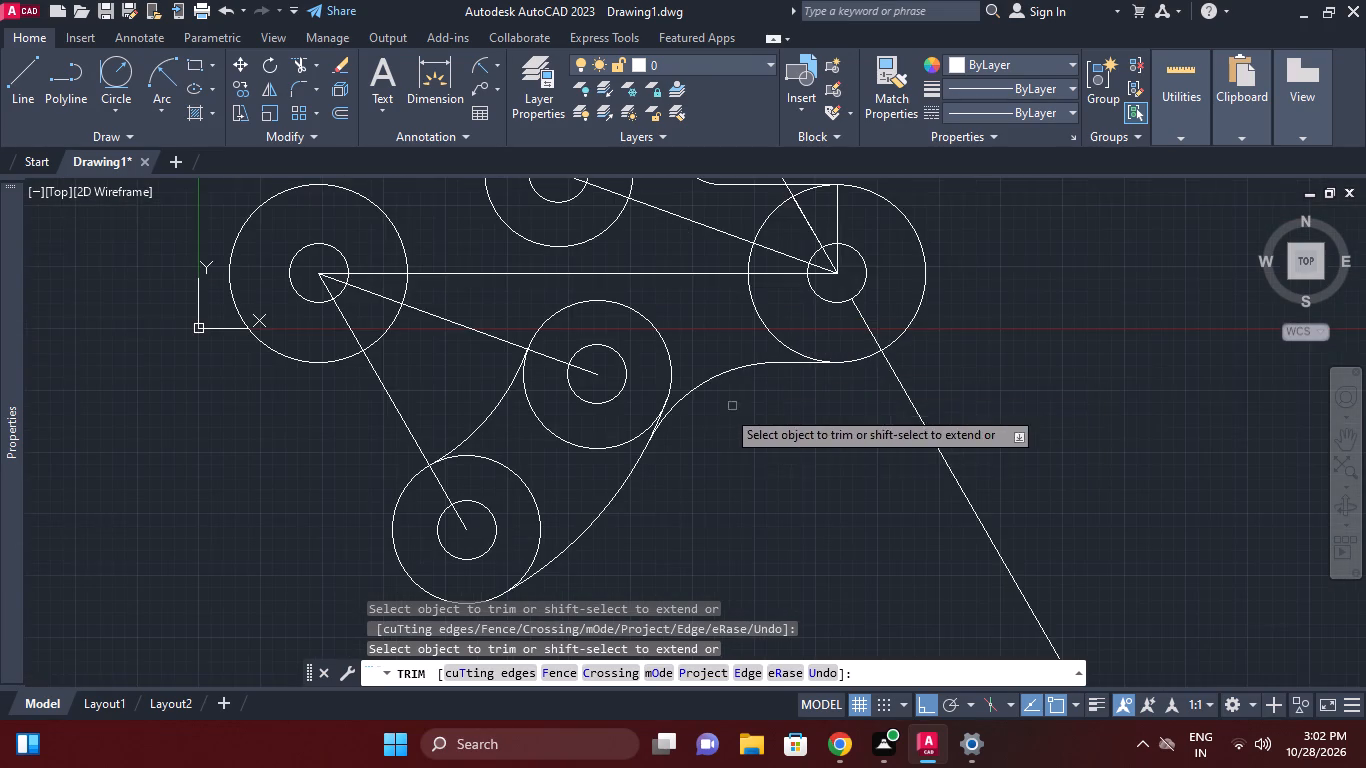
middle_click_drag(711, 434, 779, 396)
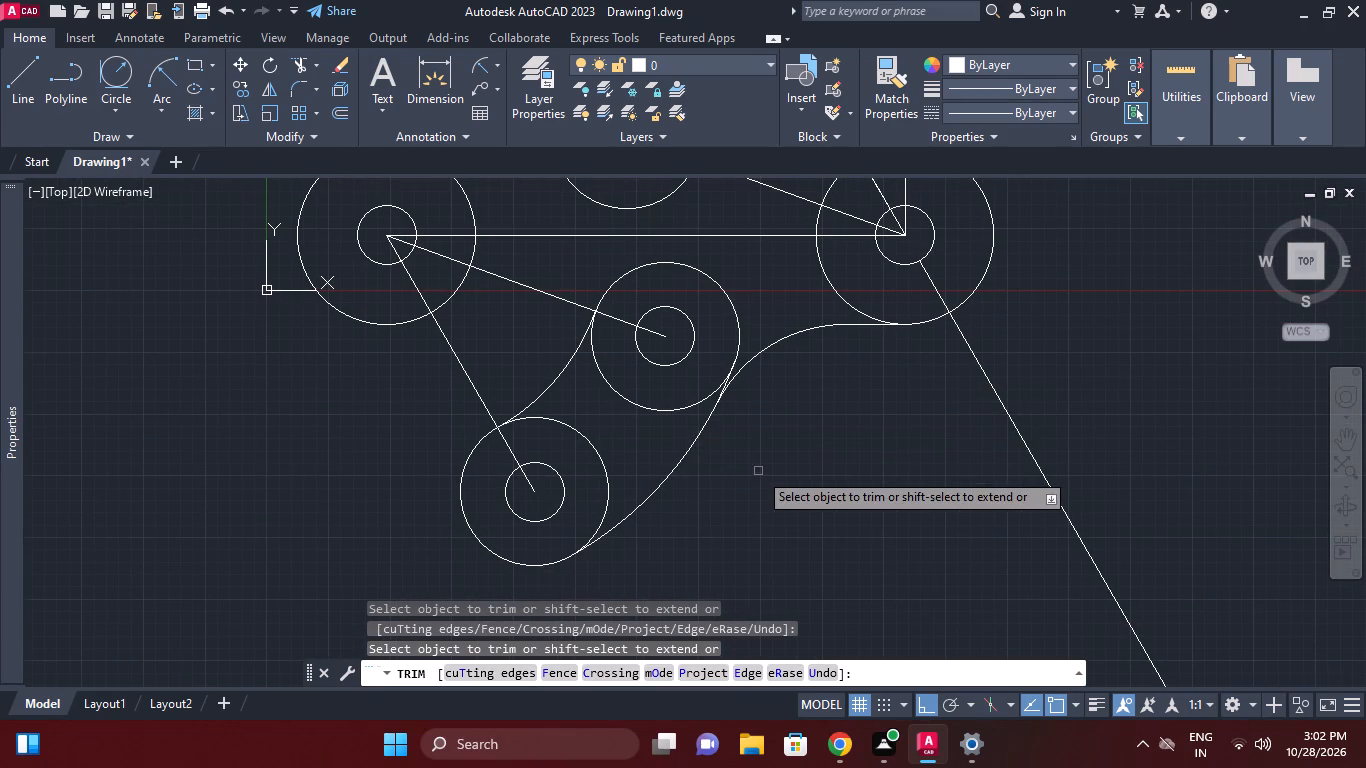
right_click(783, 468)
left_click(853, 162)
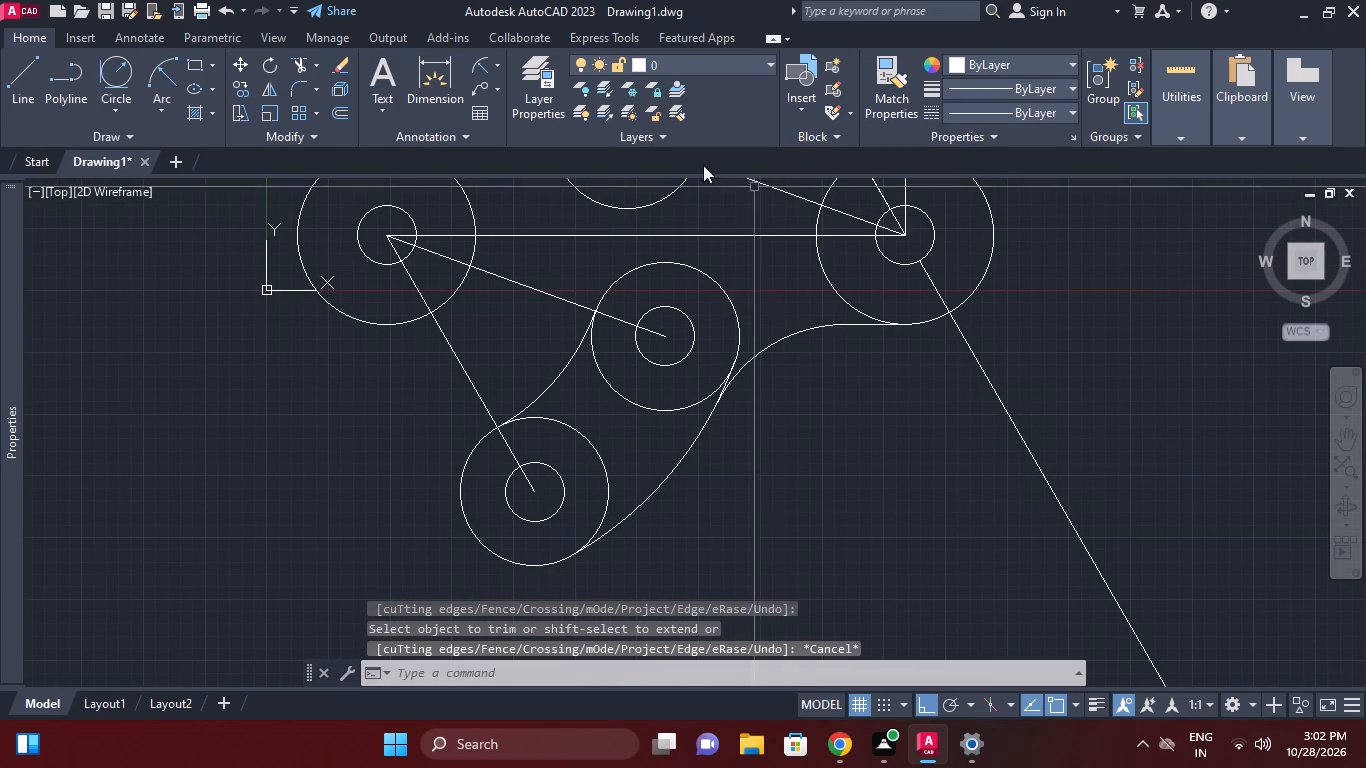
Draw a 66 mm radius circle centred on the left-hand hub, touching the outer side of the lower arm's small end circles.
left_click(133, 113)
left_click(163, 156)
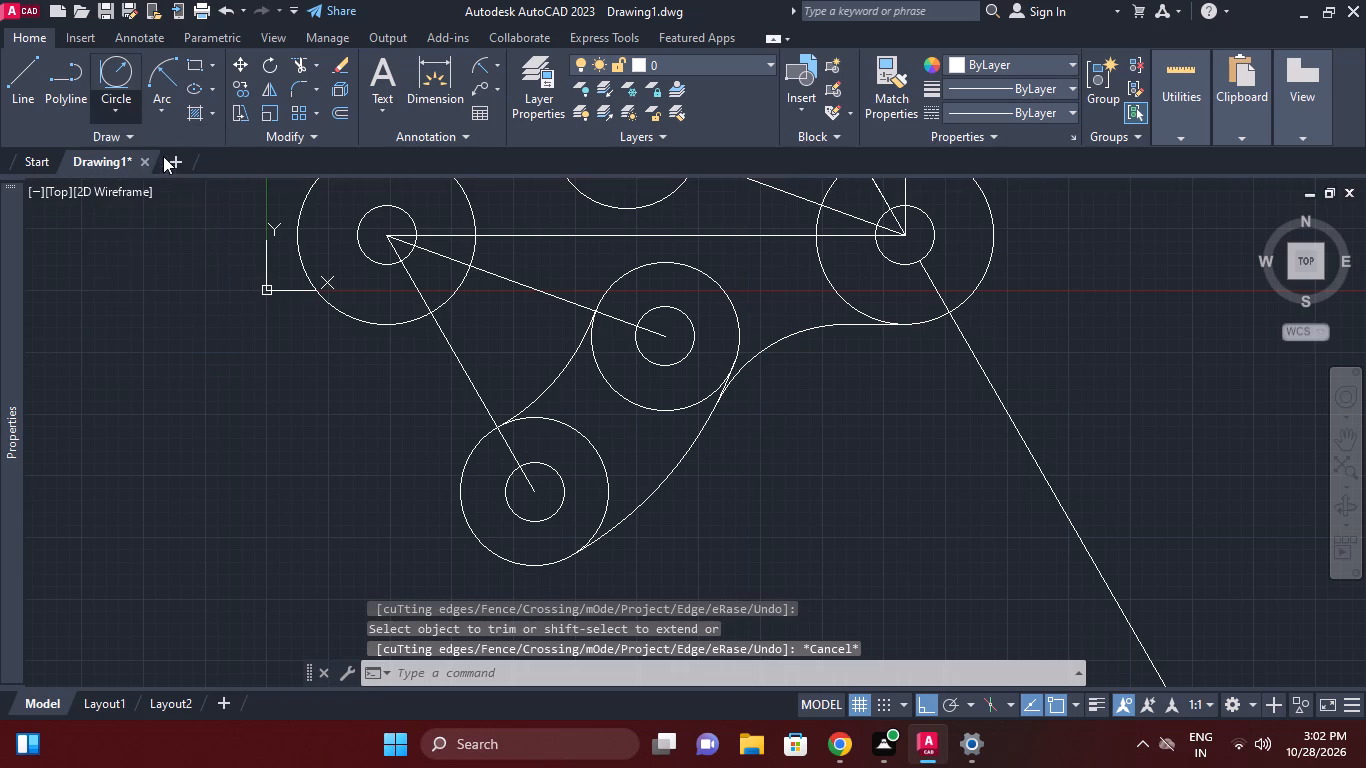
left_click(390, 232)
scroll(600, 334, "up", 1)
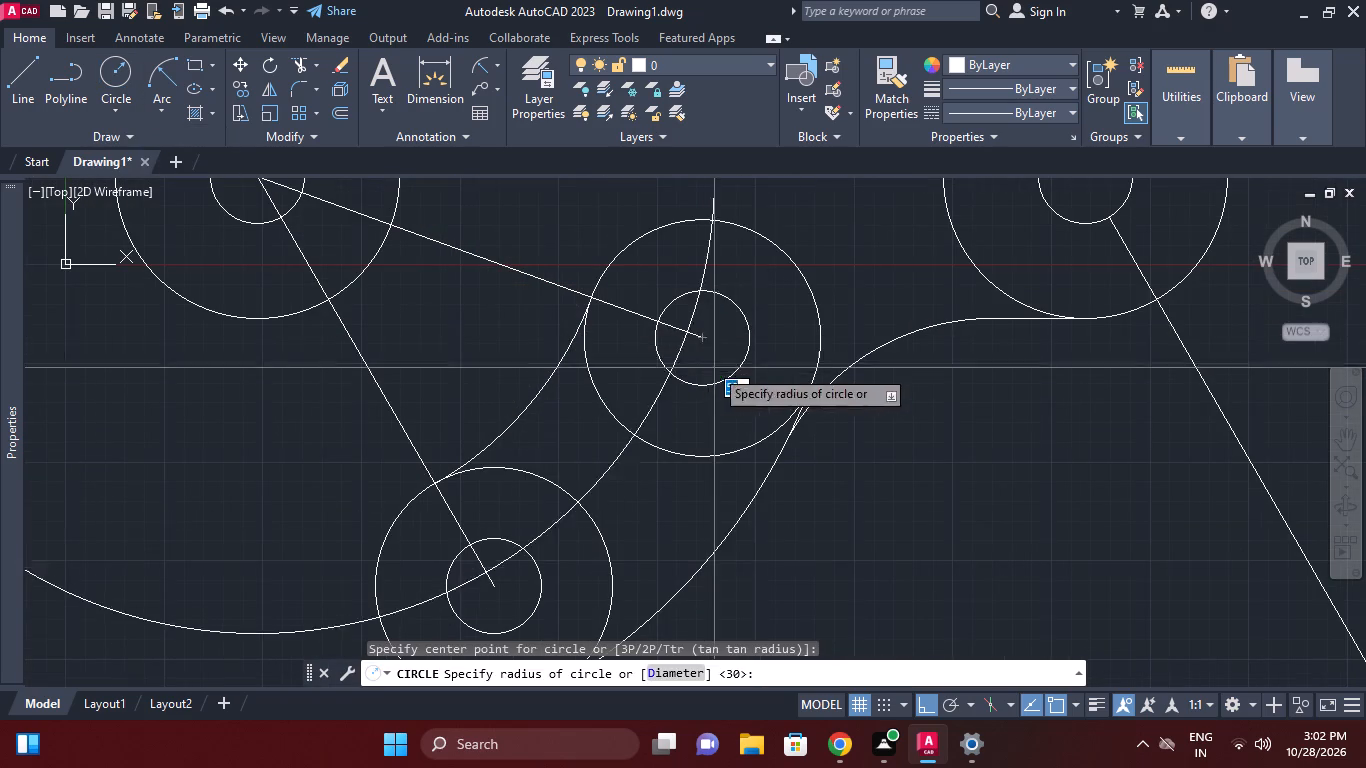
left_click(745, 357)
Draw a second circle centred on the left-hand hub, touching the inner side of the lower arm's small end circles.
right_click(795, 319)
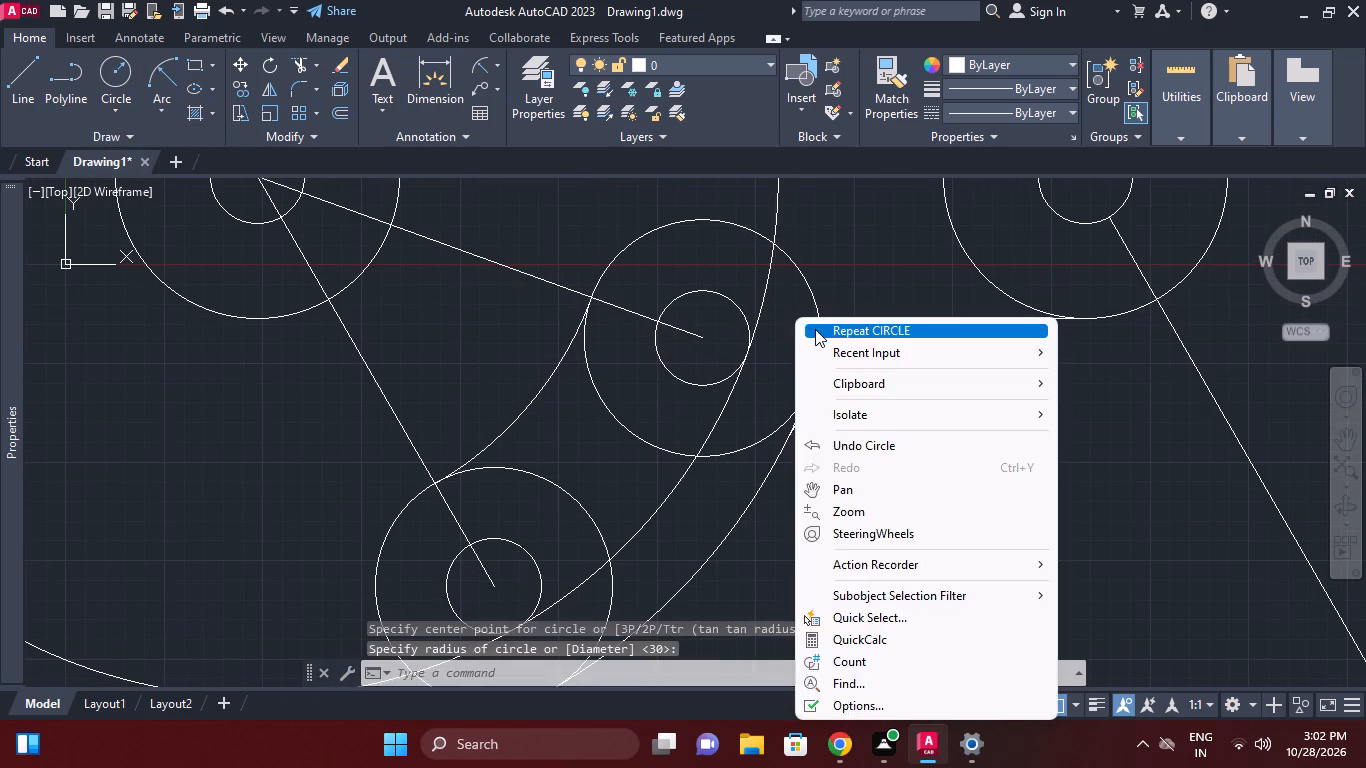
left_click(815, 329)
middle_click_drag(367, 291, 417, 371)
left_click(313, 256)
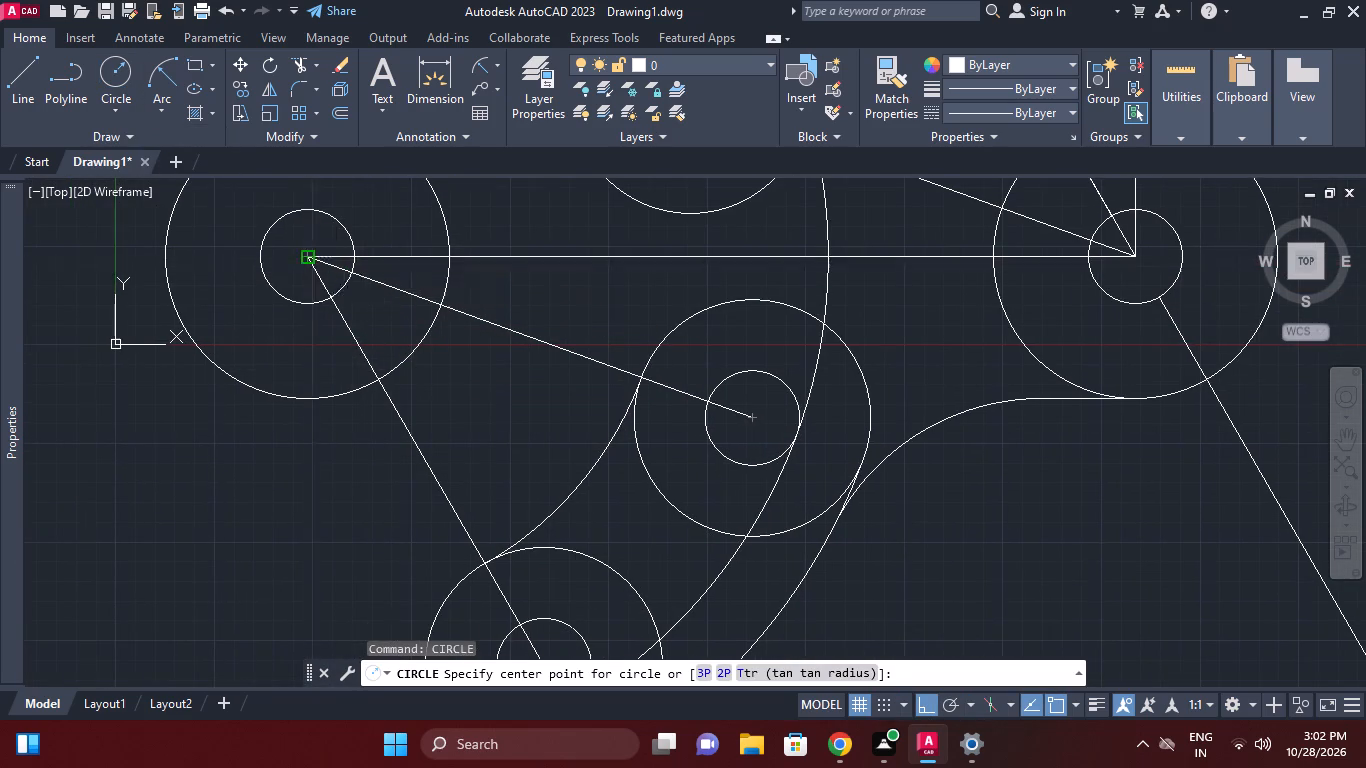
left_click(714, 401)
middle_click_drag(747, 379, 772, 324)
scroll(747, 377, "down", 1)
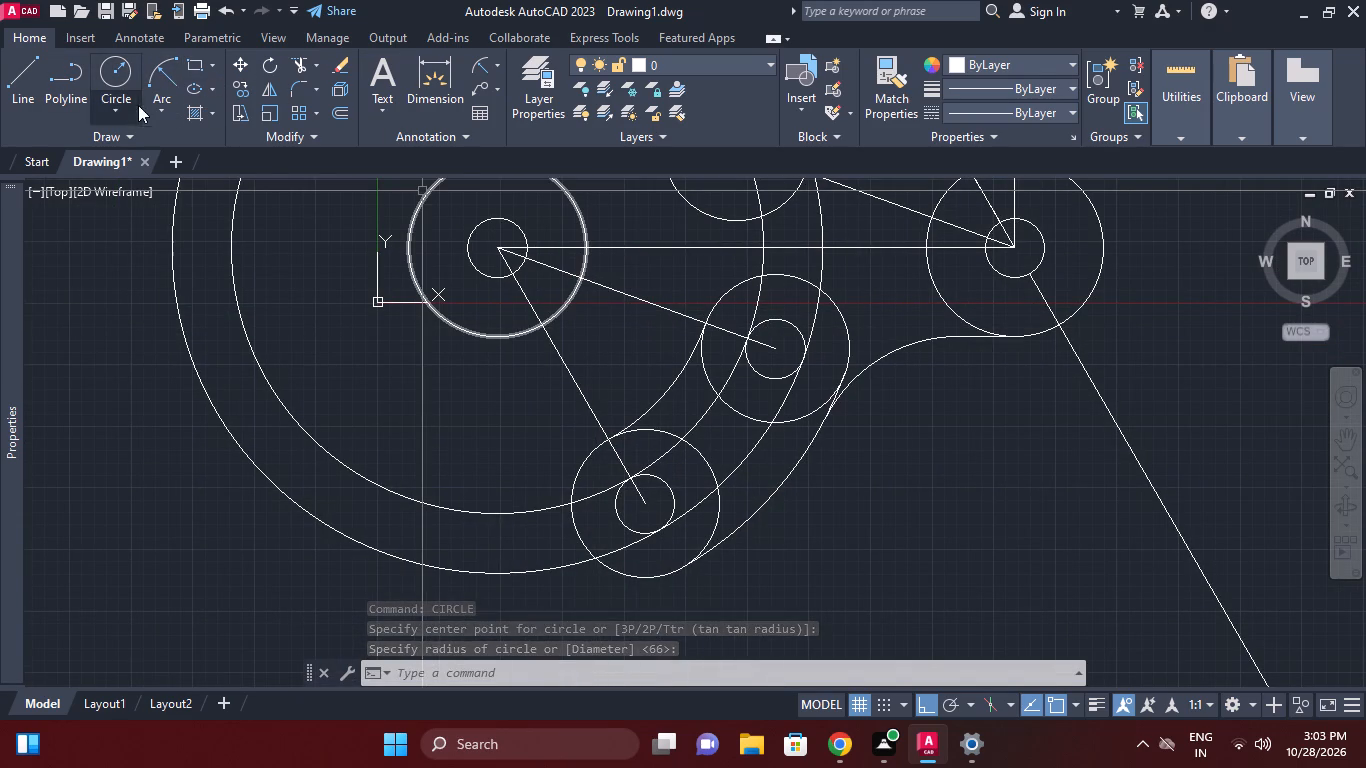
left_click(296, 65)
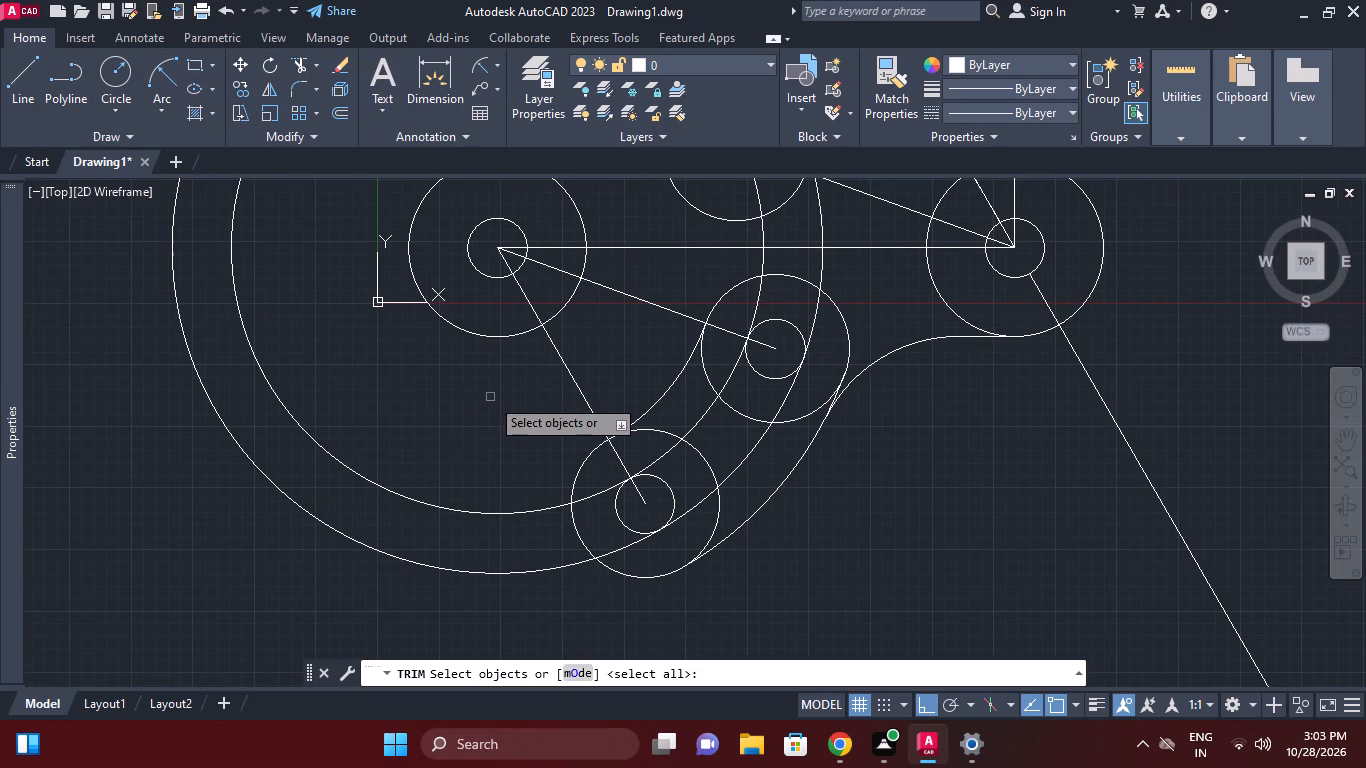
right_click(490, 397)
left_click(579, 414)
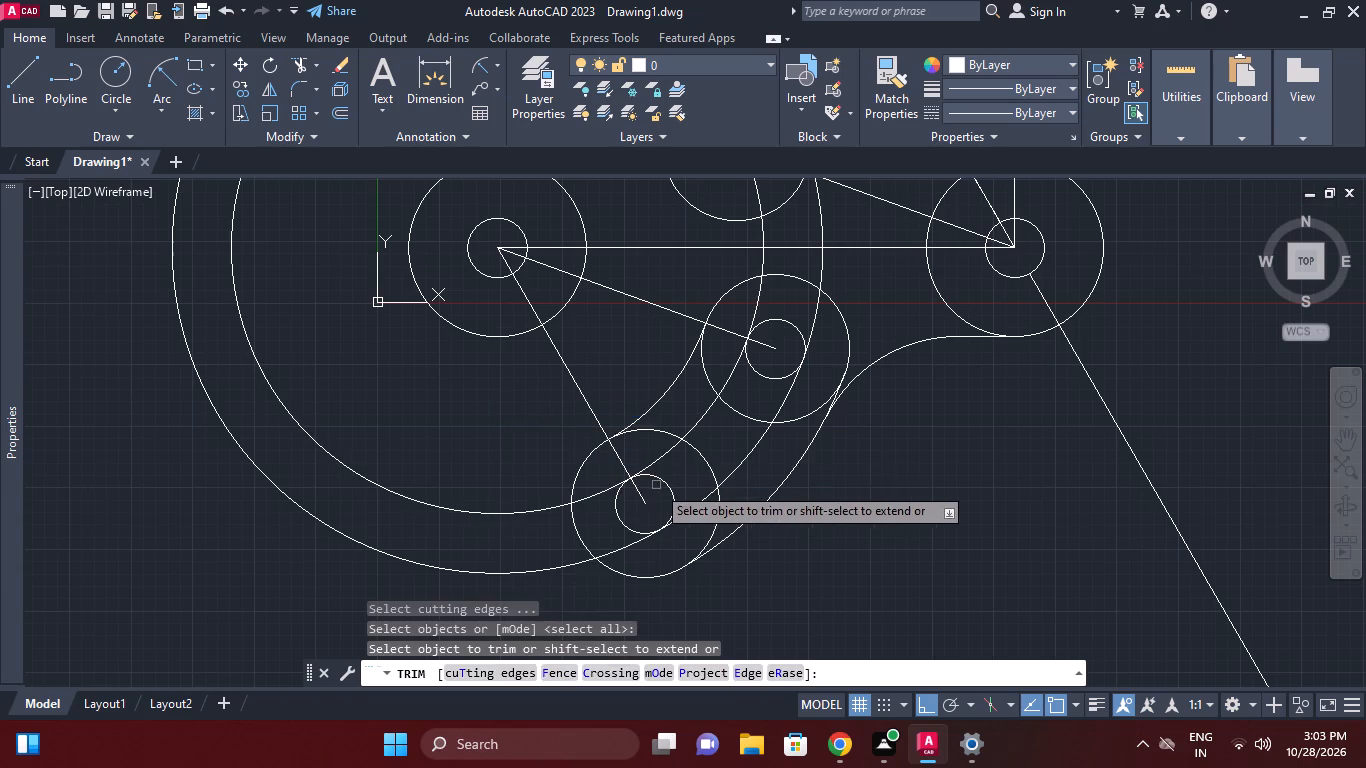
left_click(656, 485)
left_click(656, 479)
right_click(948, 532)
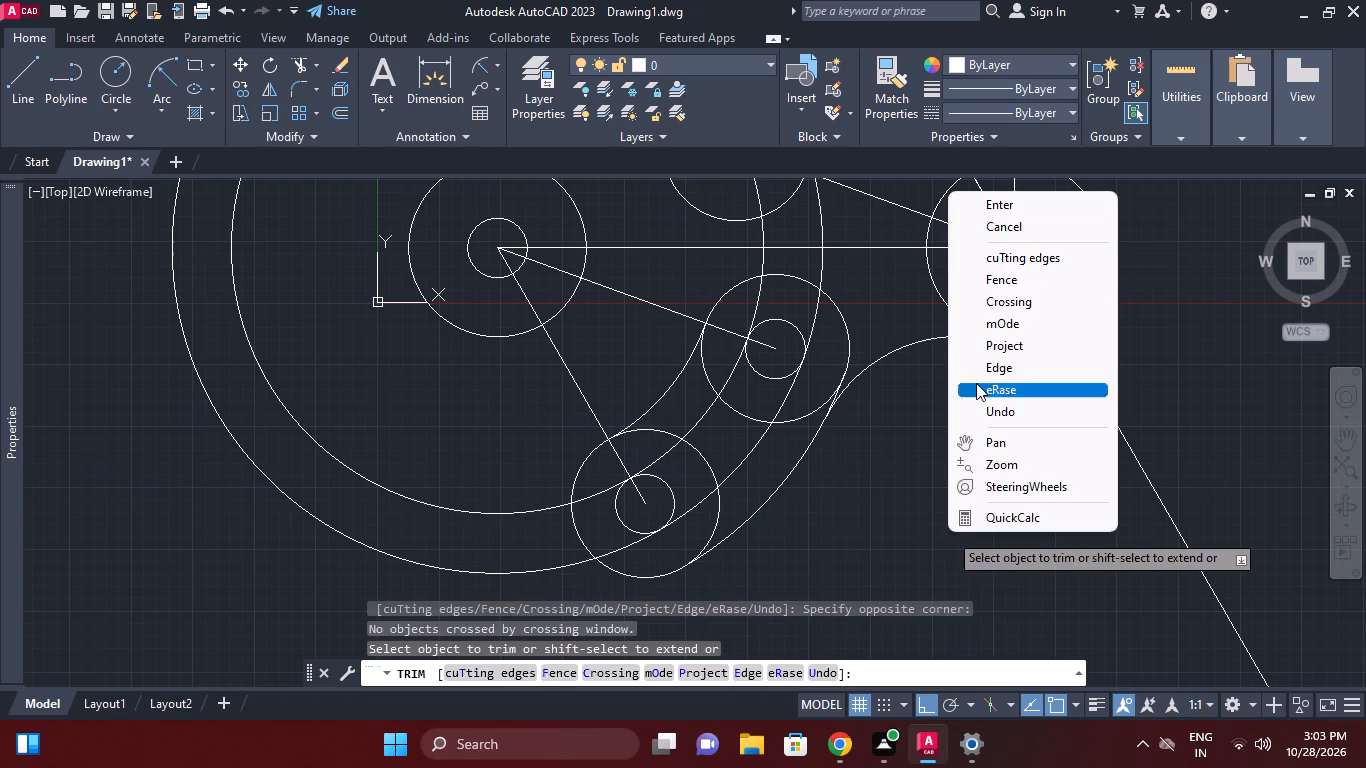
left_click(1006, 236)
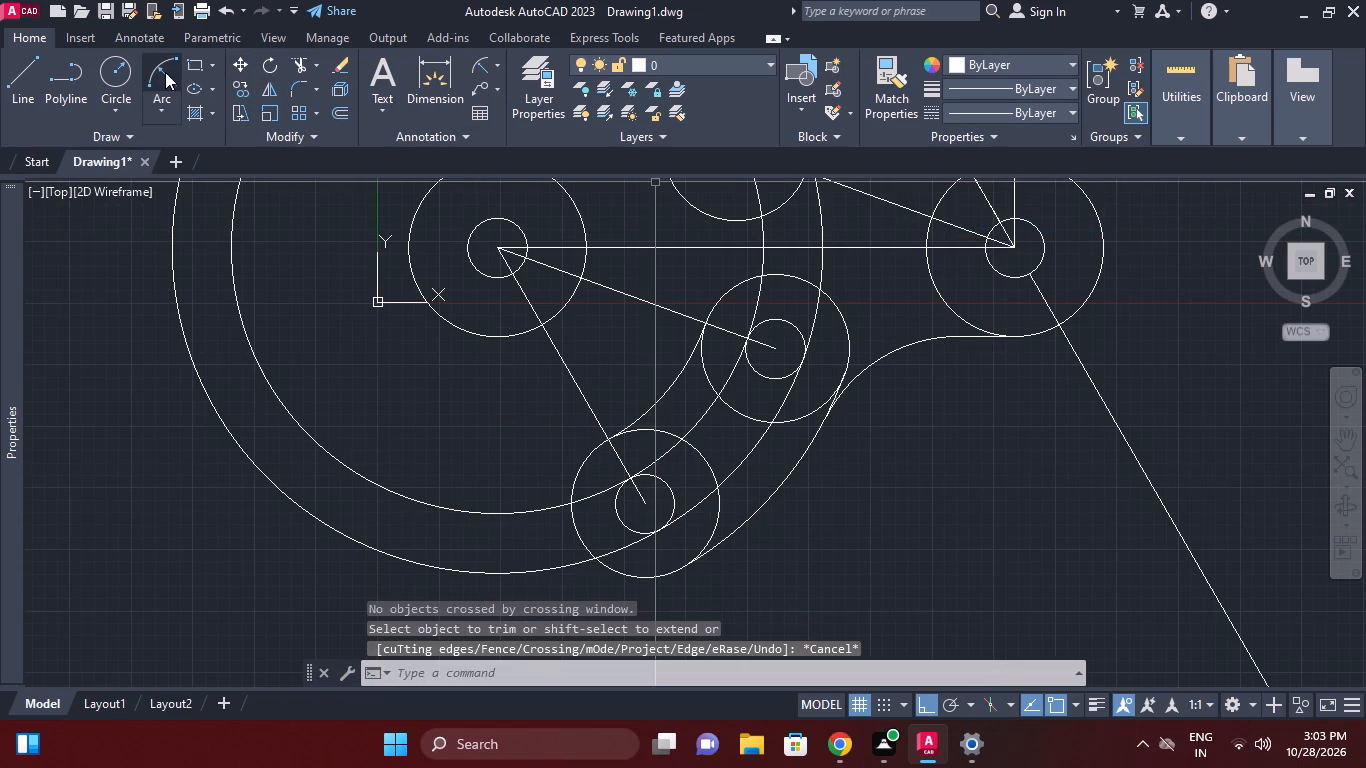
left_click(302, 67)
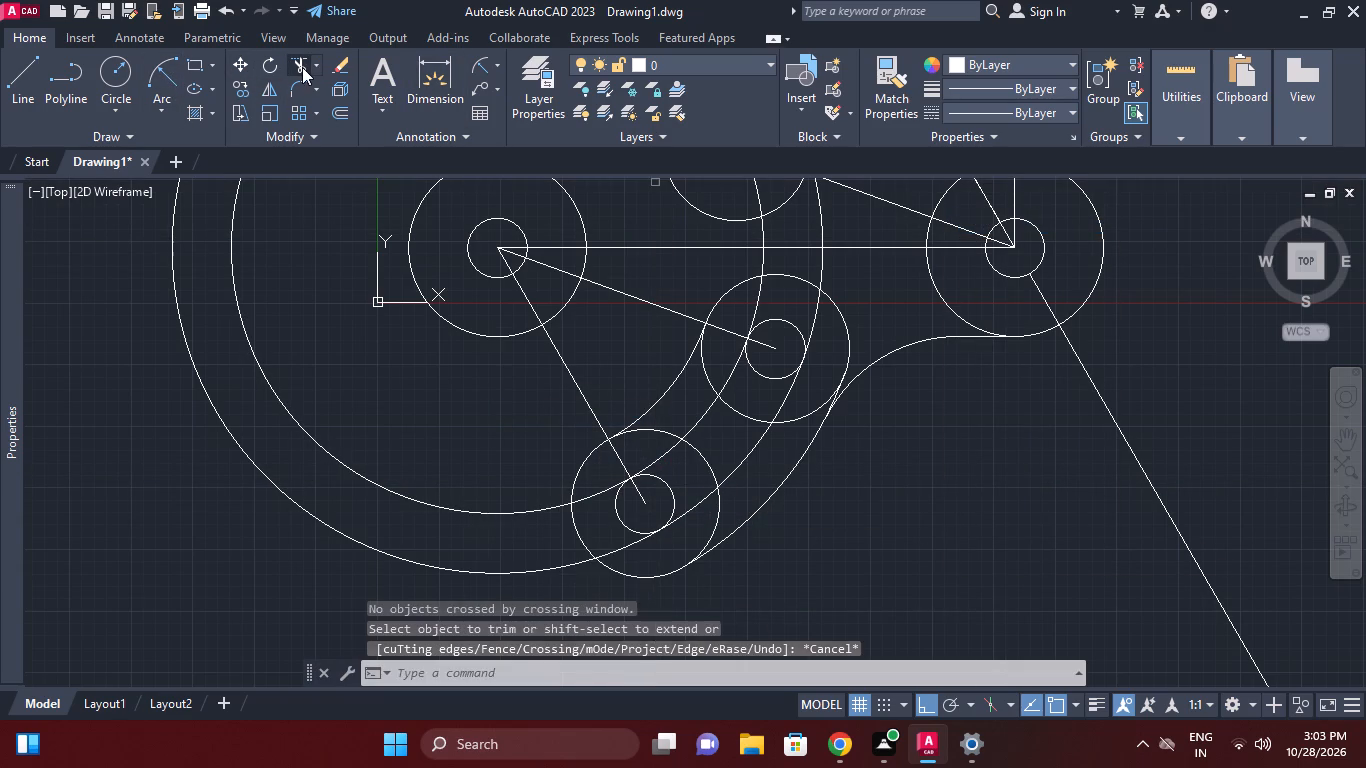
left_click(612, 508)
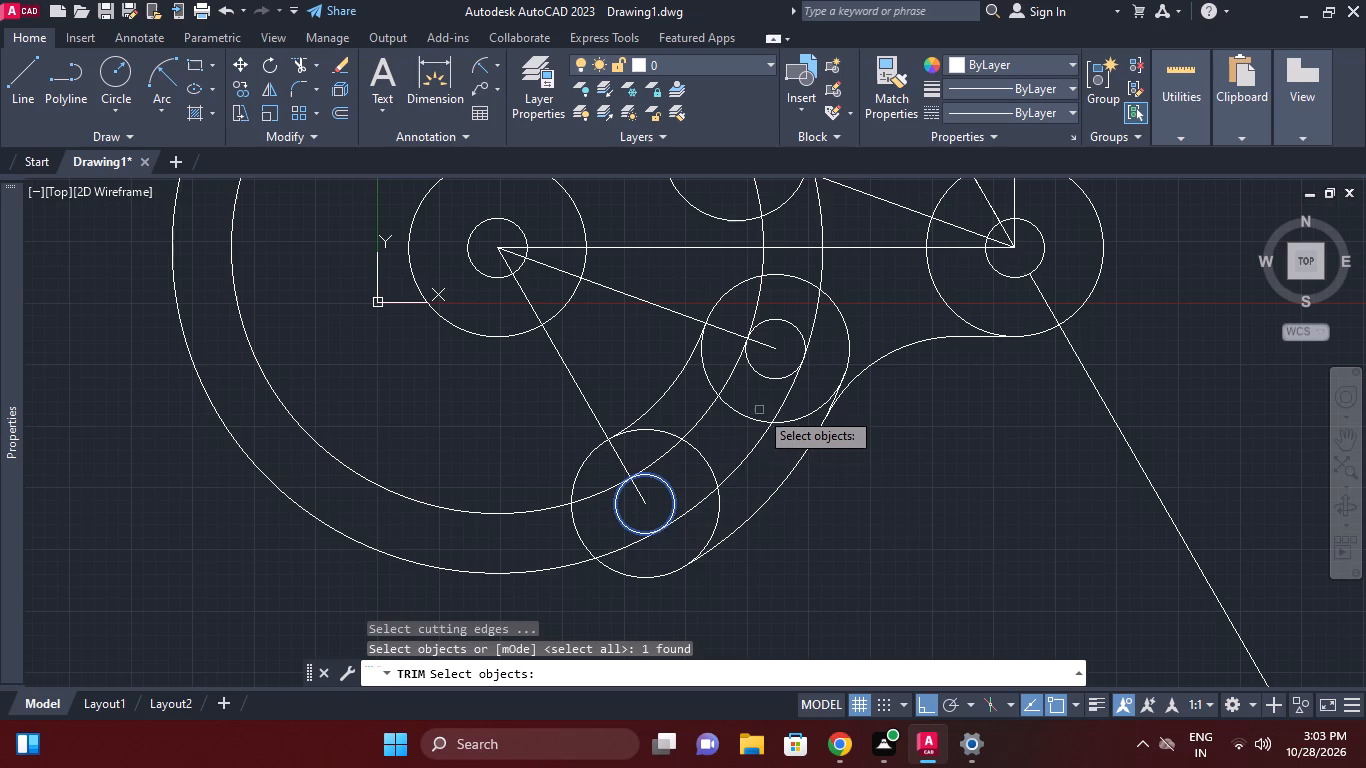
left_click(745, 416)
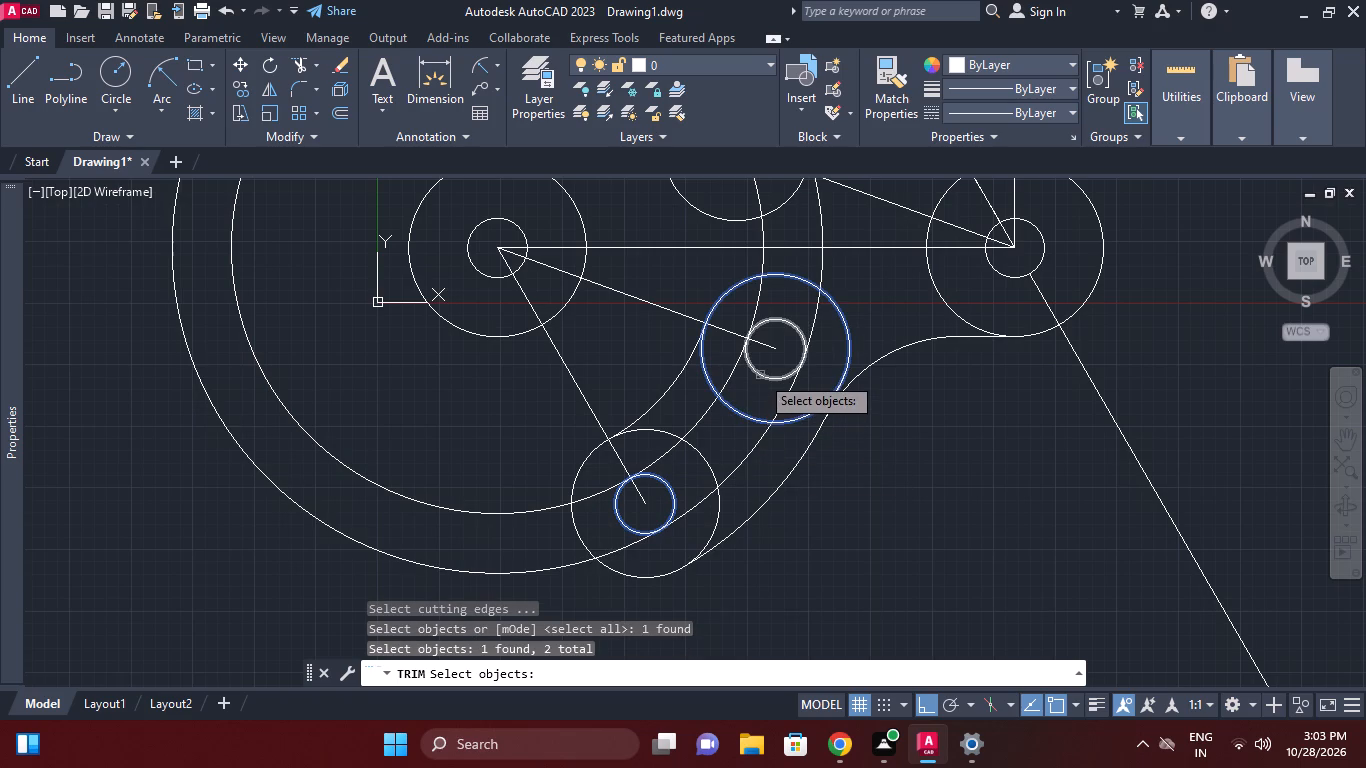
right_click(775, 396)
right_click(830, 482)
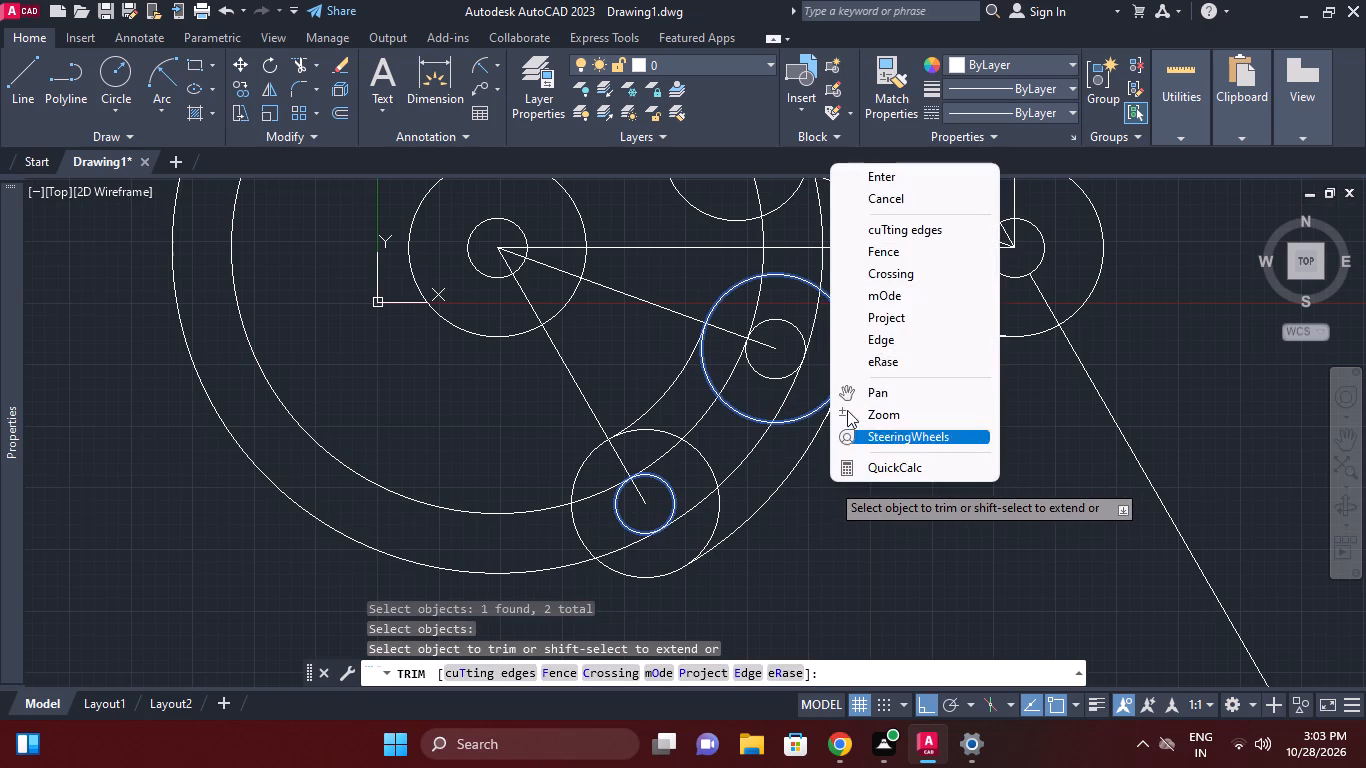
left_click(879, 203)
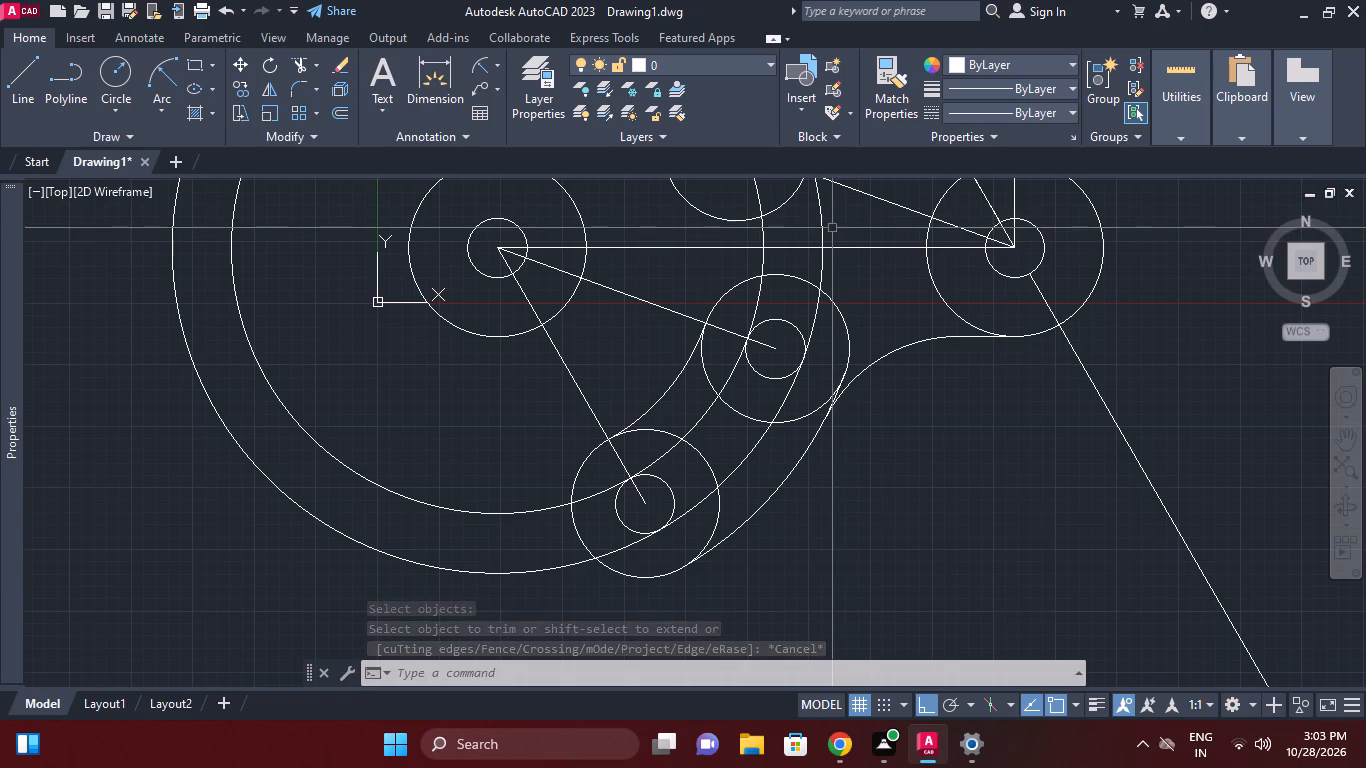
Trim the two circles centred on the left-hand hub and the lower arm's small end circles to leave the curved slot outline.
left_click(301, 70)
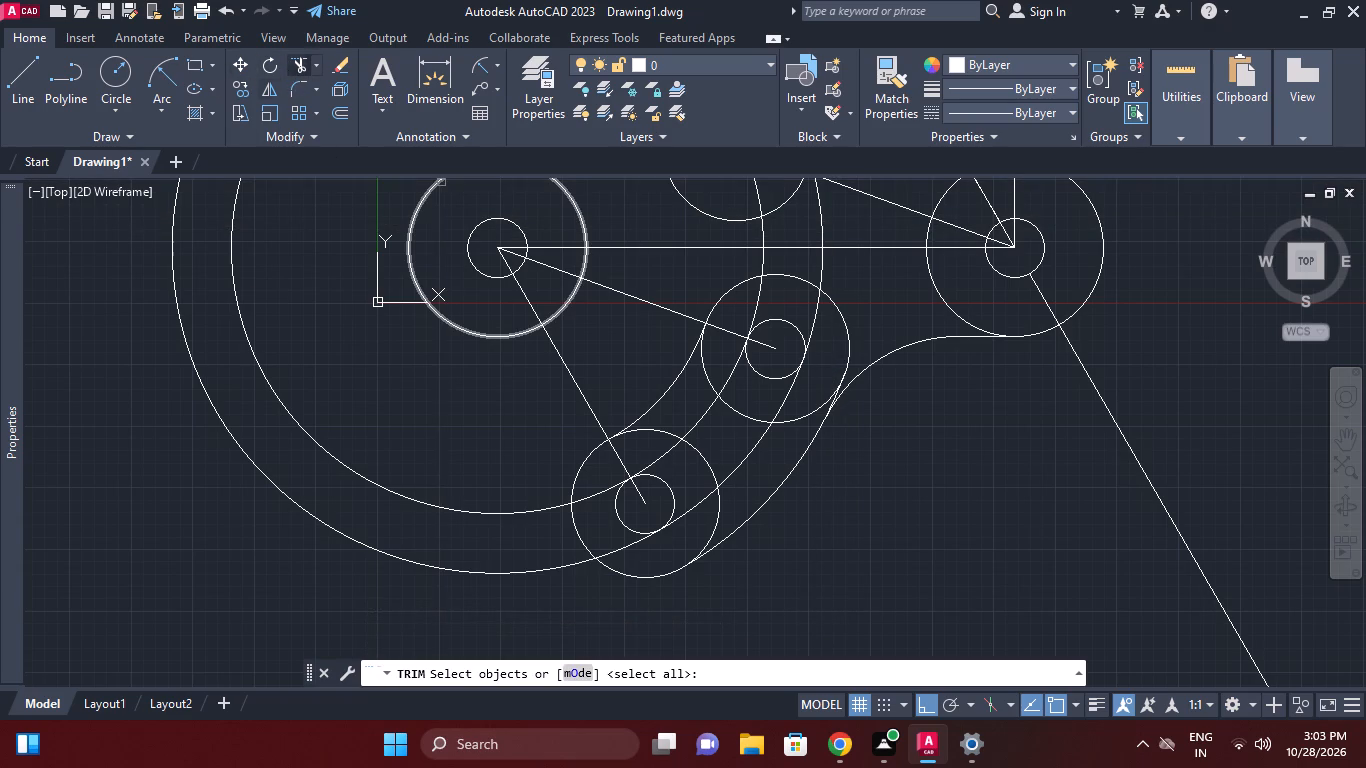
right_click(826, 560)
left_click(892, 389)
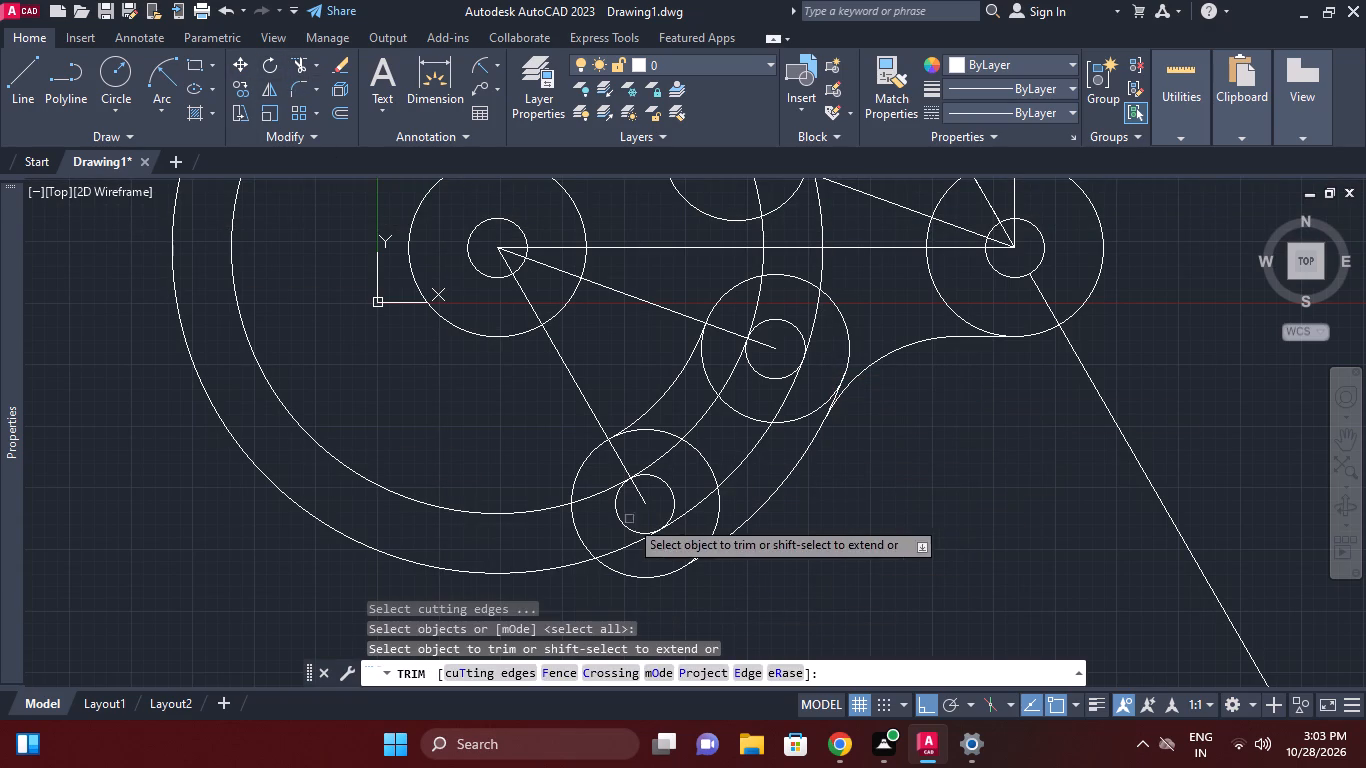
left_click(594, 497)
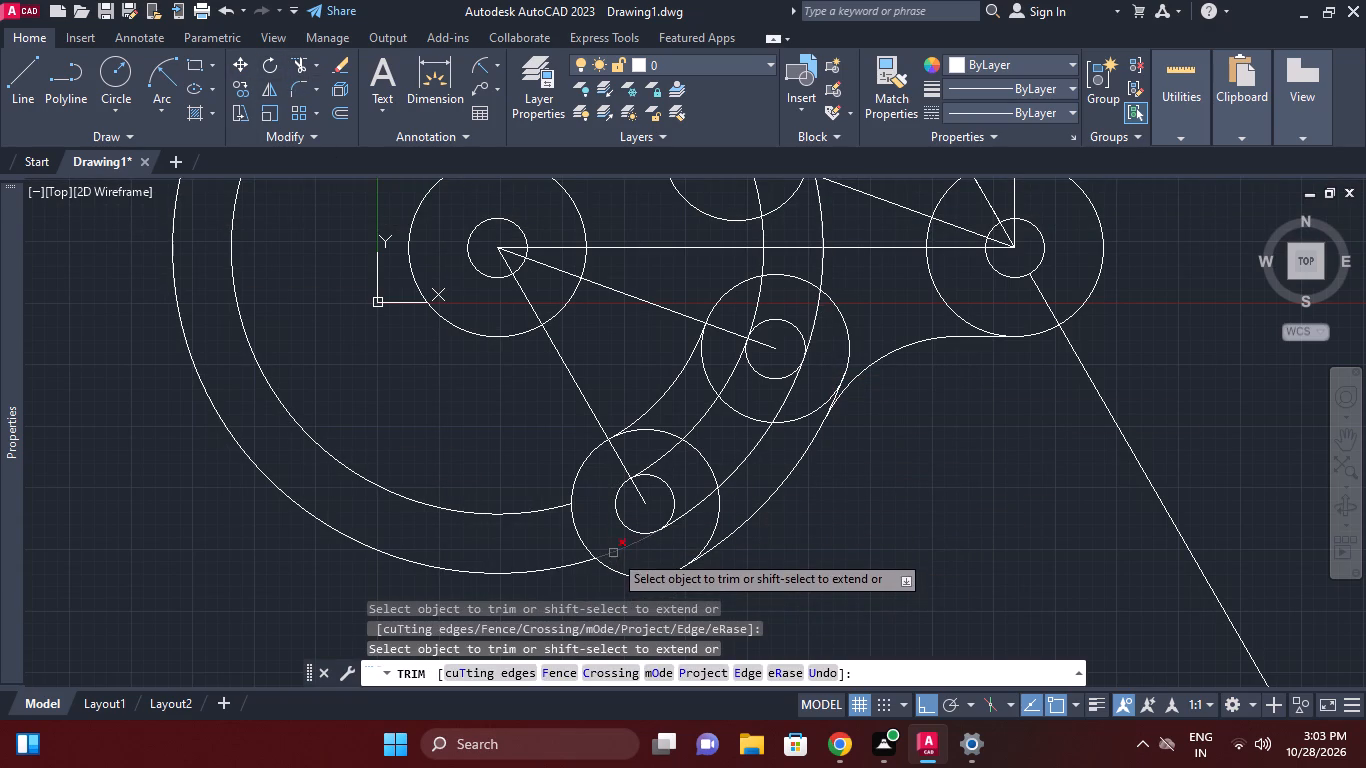
left_click(613, 553)
left_click(667, 490)
middle_click_drag(735, 438, 735, 502)
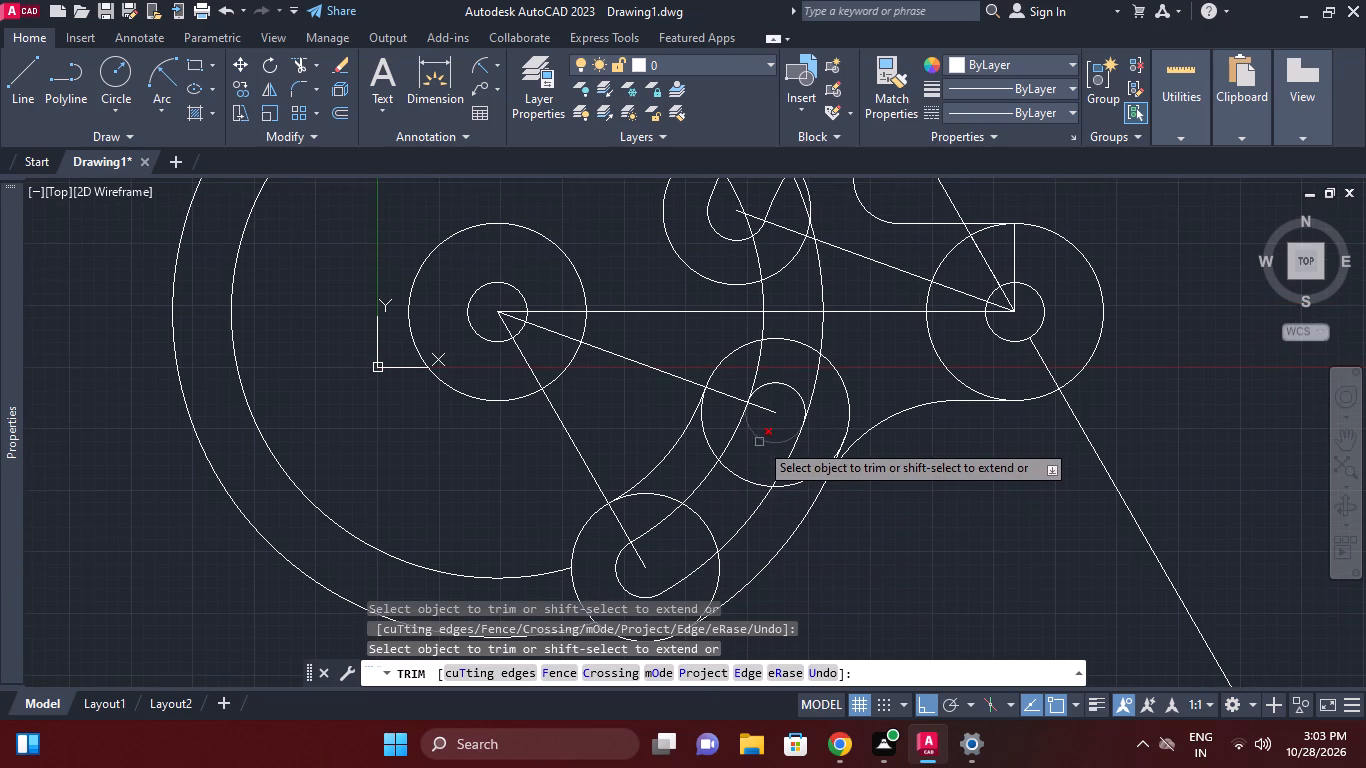
left_click(761, 366)
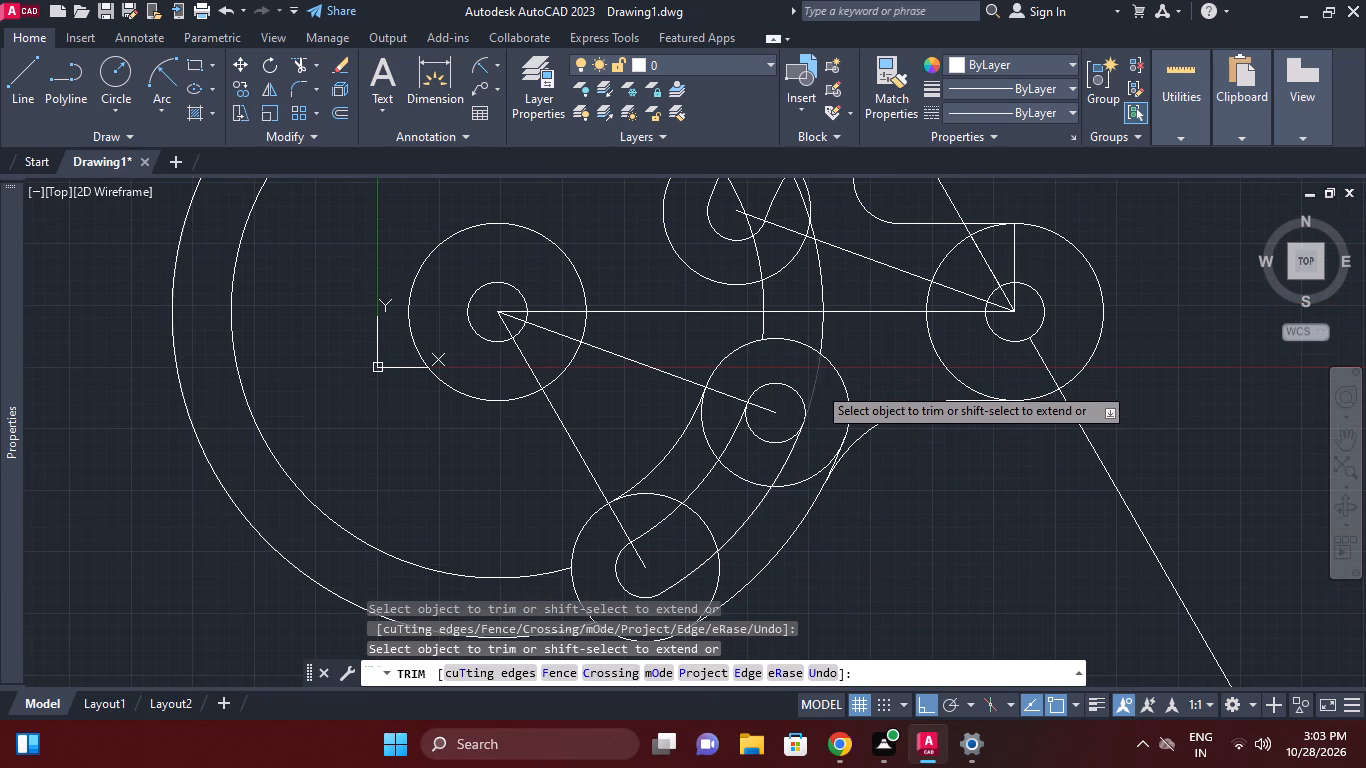
left_click(817, 385)
left_click(760, 432)
middle_click_drag(773, 450, 770, 450)
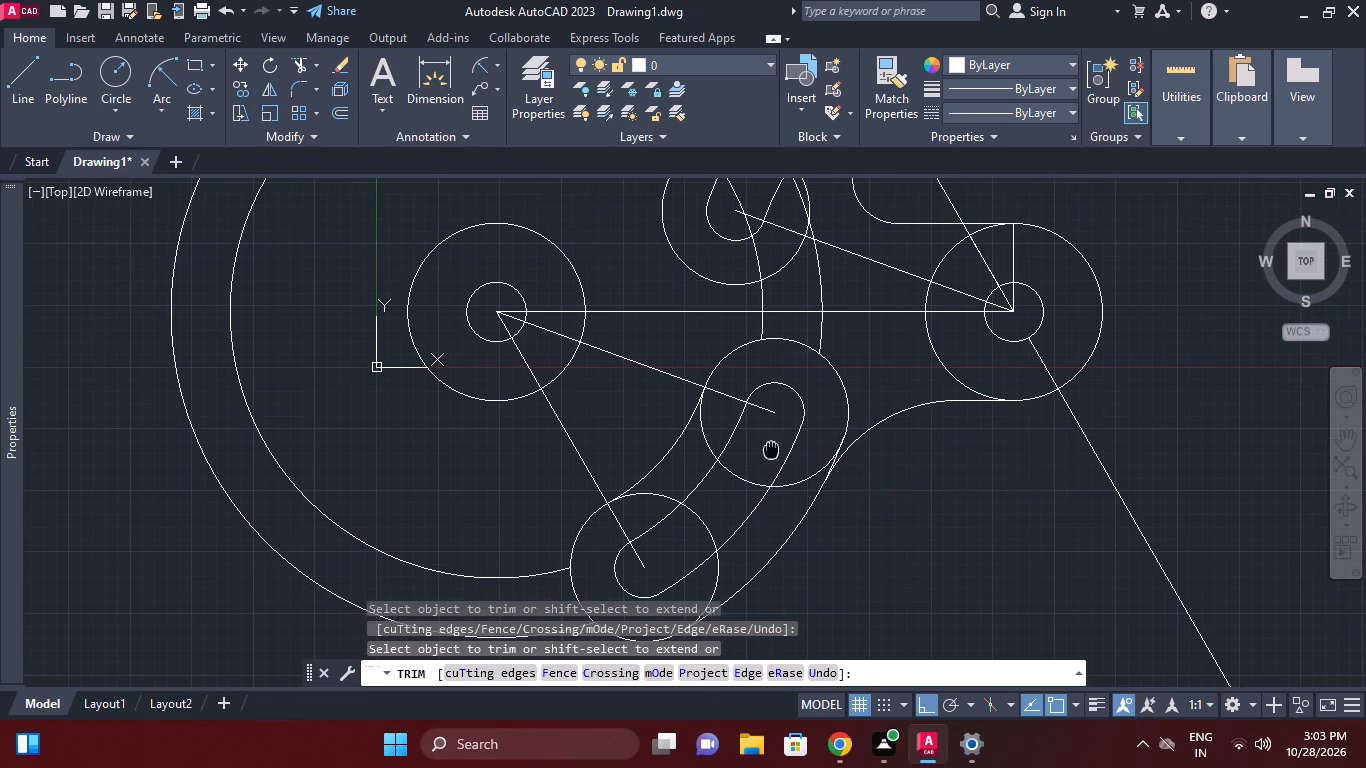
middle_click_drag(770, 450, 768, 421)
Trim the lower arm's two large end circles where they cross the arm's interior, leaving only the rounded outer outline.
double_click(719, 552)
left_click(712, 539)
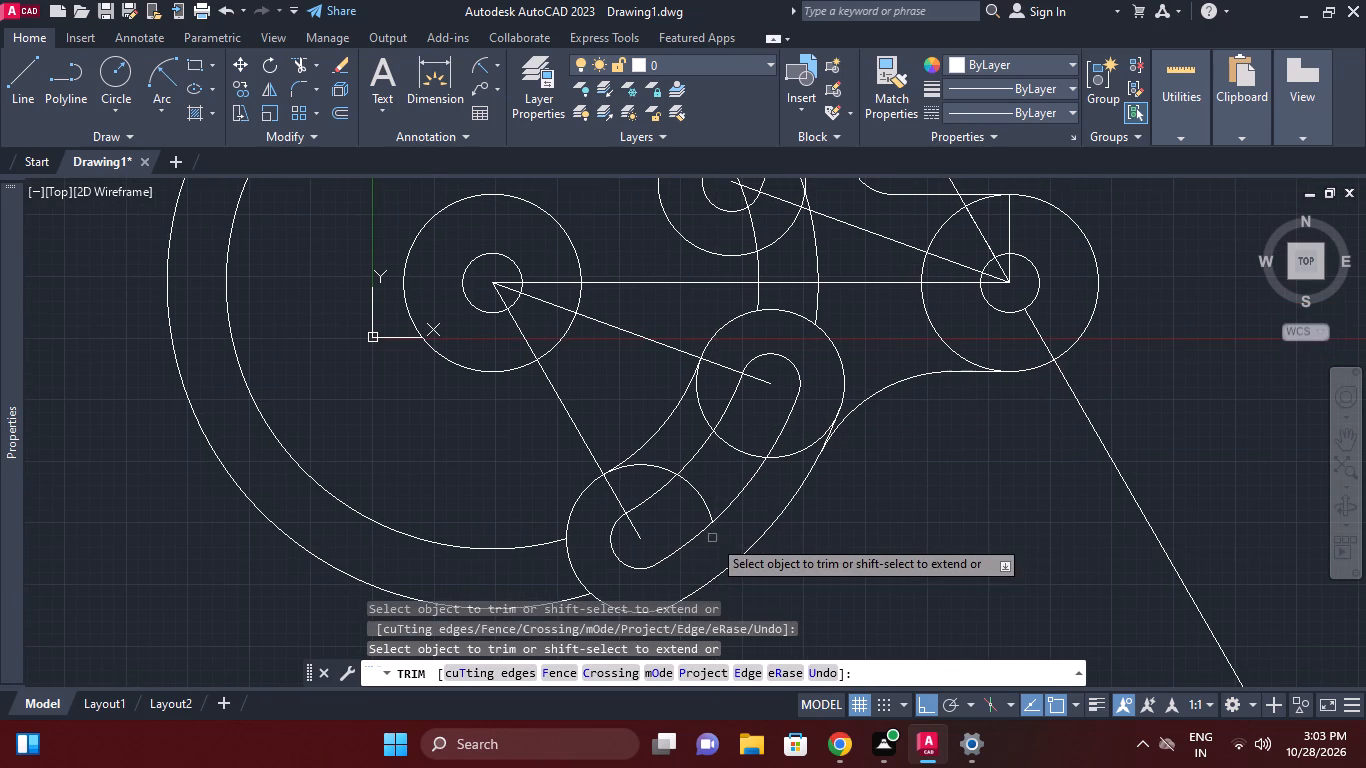
left_click(710, 510)
left_click(666, 470)
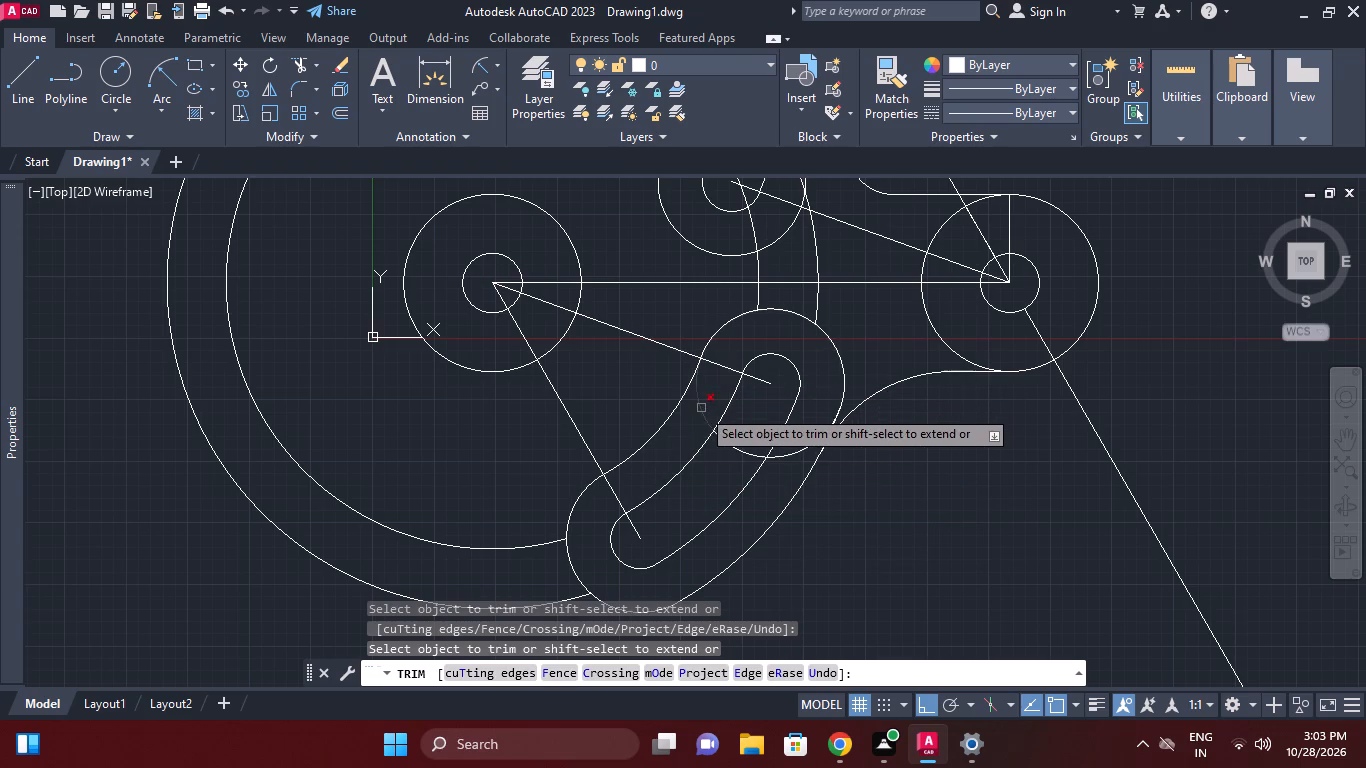
left_click(701, 408)
left_click(725, 441)
left_click(793, 458)
middle_click(870, 491)
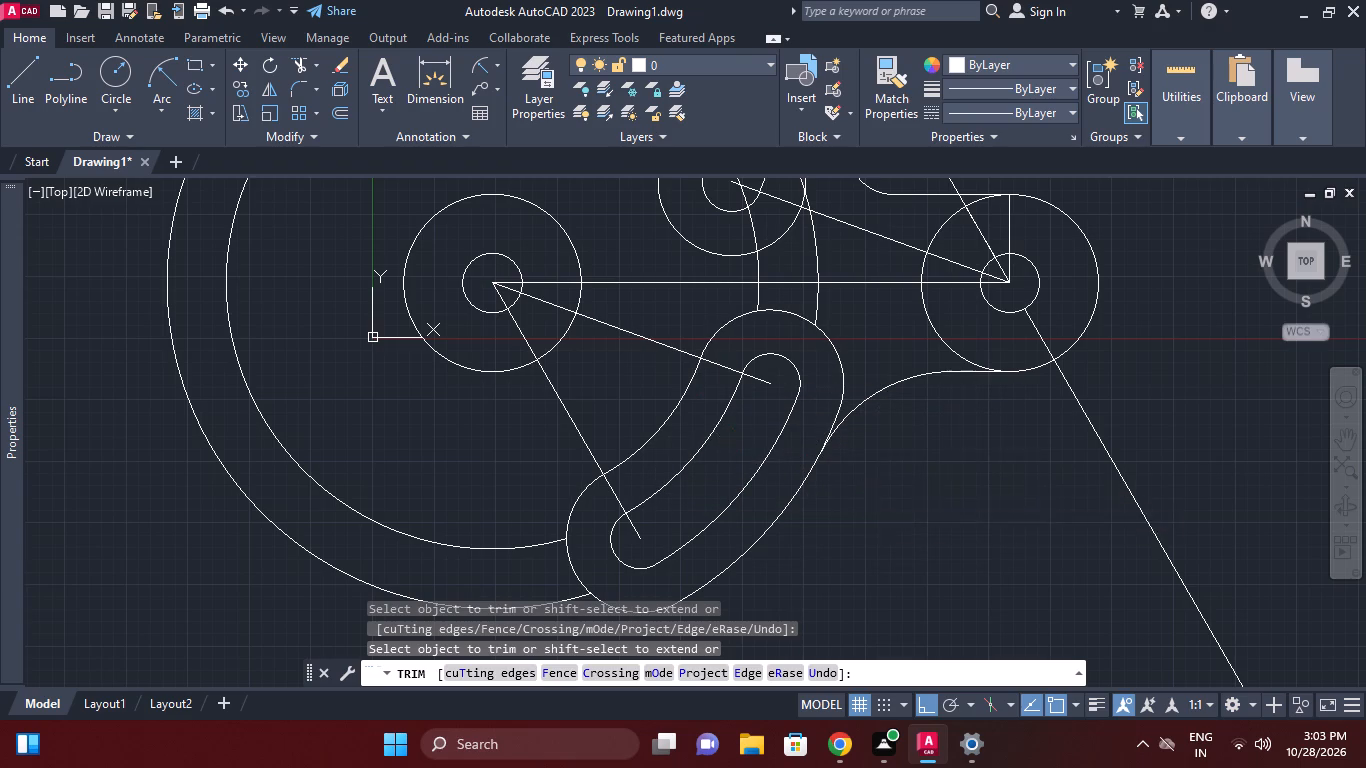
scroll(882, 509, "down", 2)
middle_click_drag(882, 516, 881, 526)
scroll(874, 509, "up", 1)
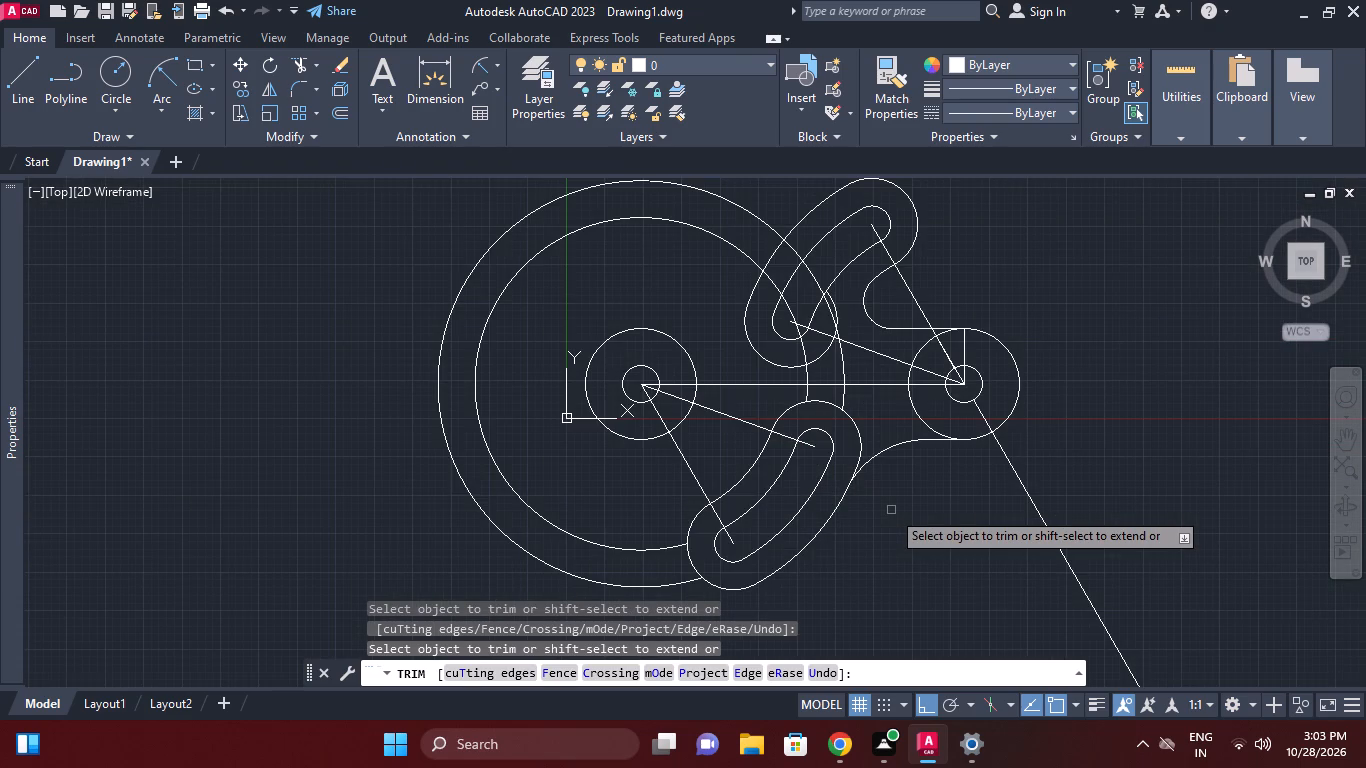
right_click(890, 512)
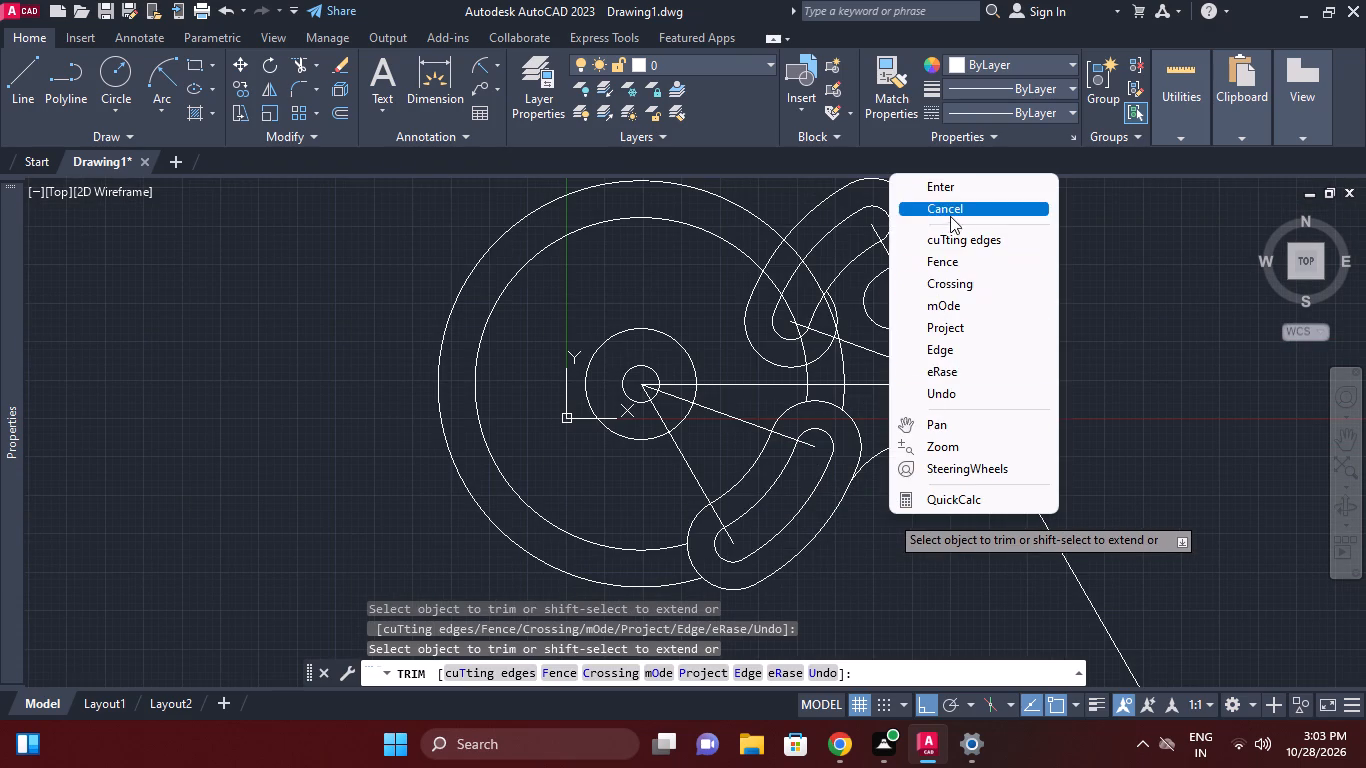
left_click(950, 216)
Erase the two leftover large arcs centred on the left-hand hub.
left_click(680, 598)
left_click(654, 542)
right_click(654, 542)
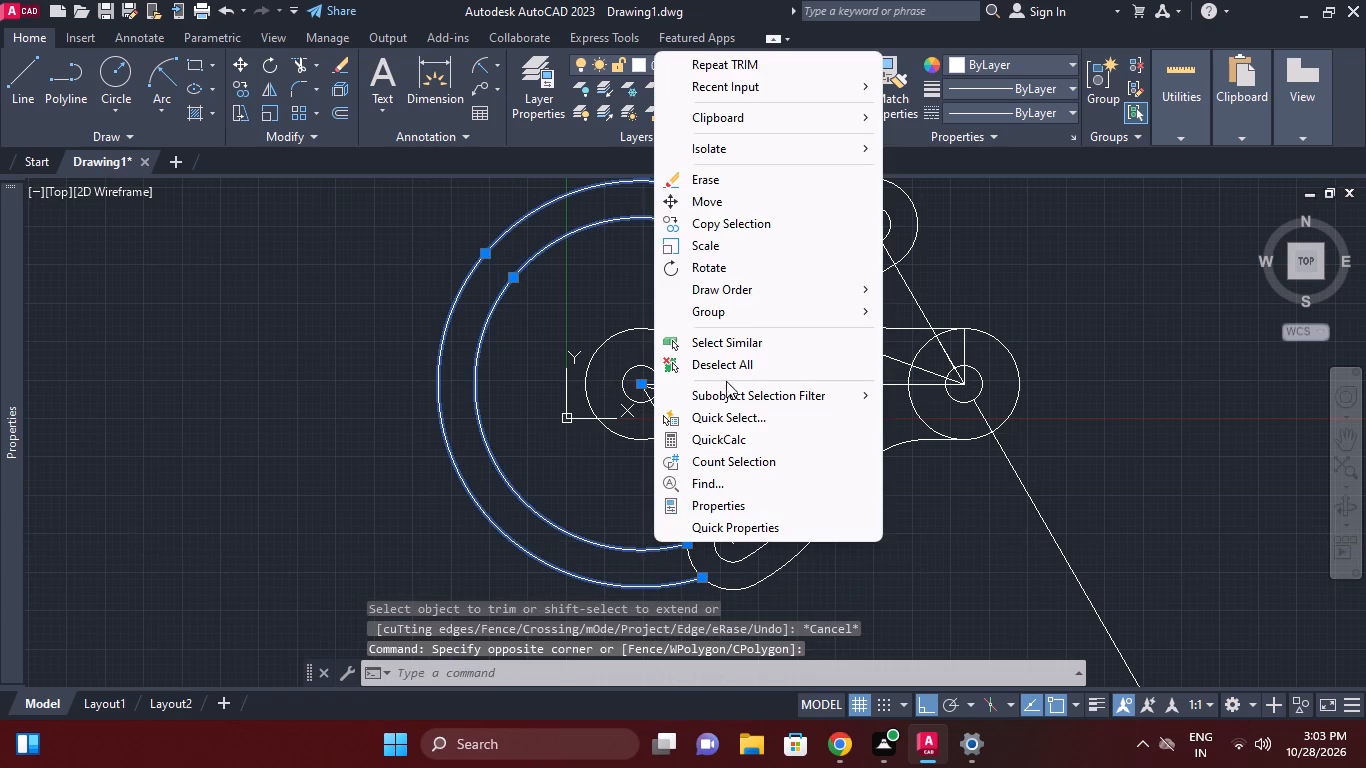
left_click(739, 185)
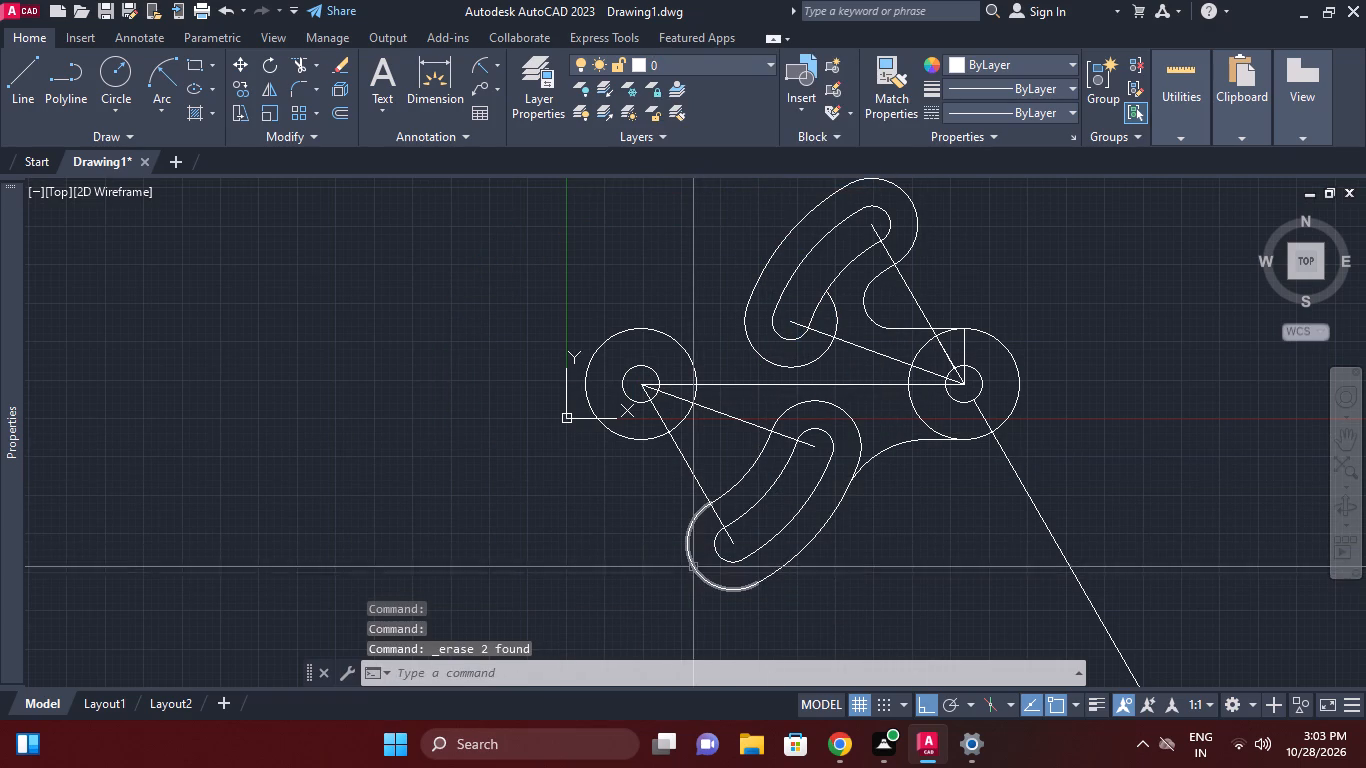
Draw a horizontal line from the bottom of the left-hand hub's outer circle toward the lower arm.
middle_click(736, 476)
scroll(733, 477, "up", 1)
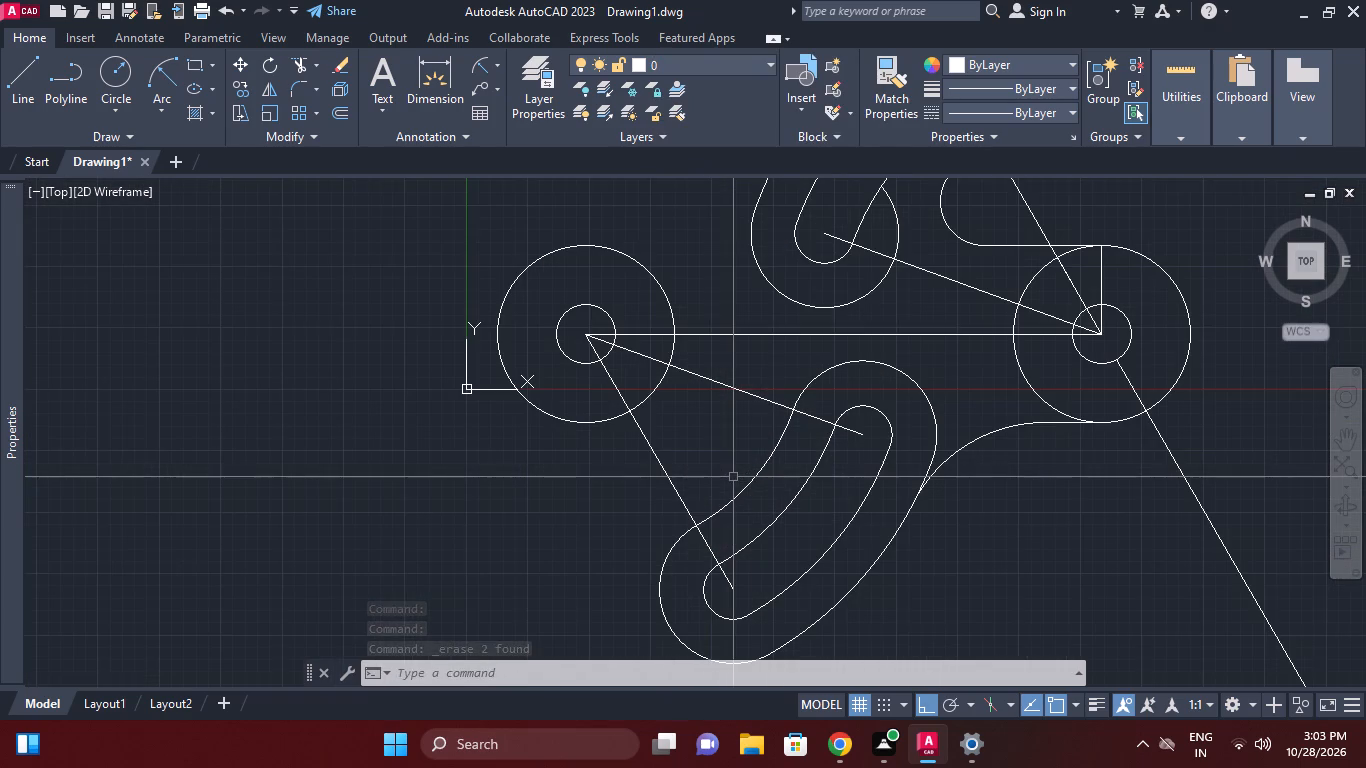
type("l")
key("space")
left_click(585, 425)
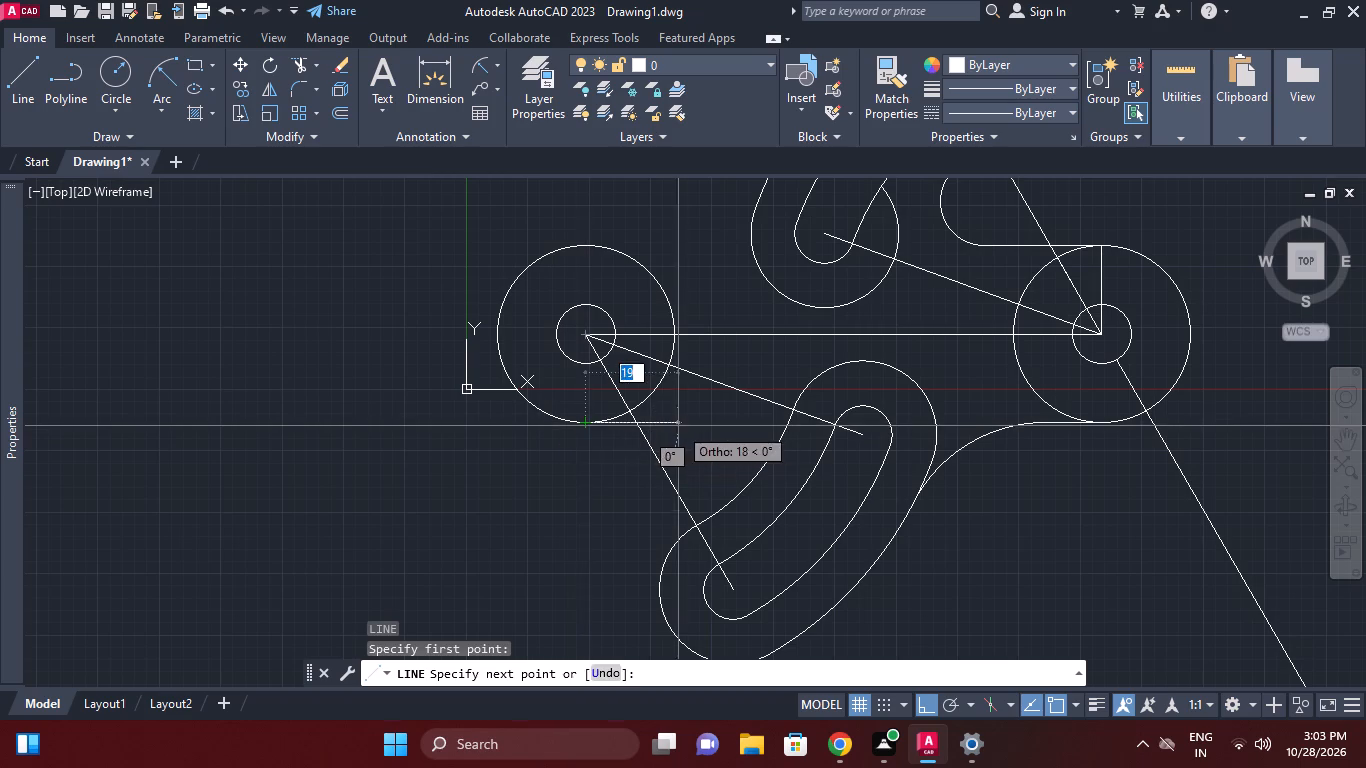
left_click(732, 421)
key("Escape")
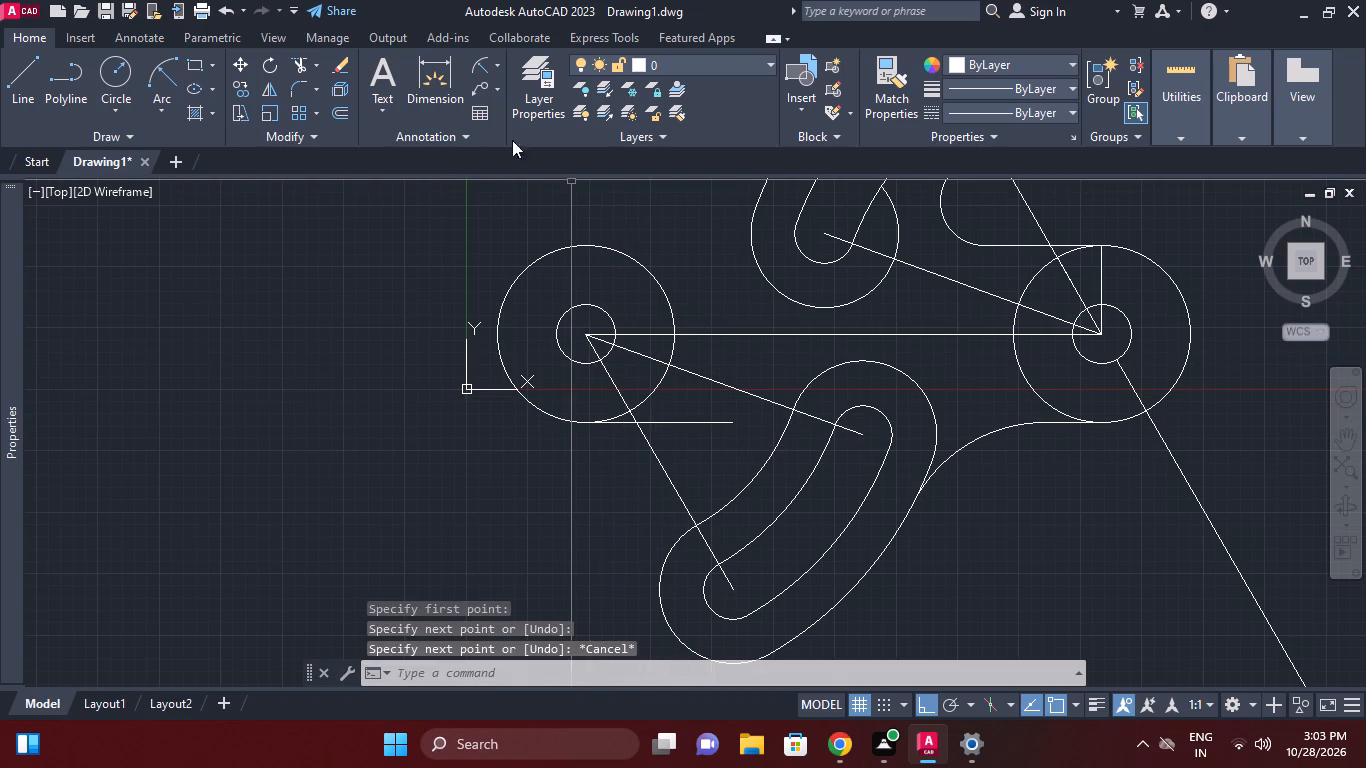
Draw a 9 mm radius circle tangent to the new horizontal line and the lower arm's inner outer-outline curve.
left_click(296, 64)
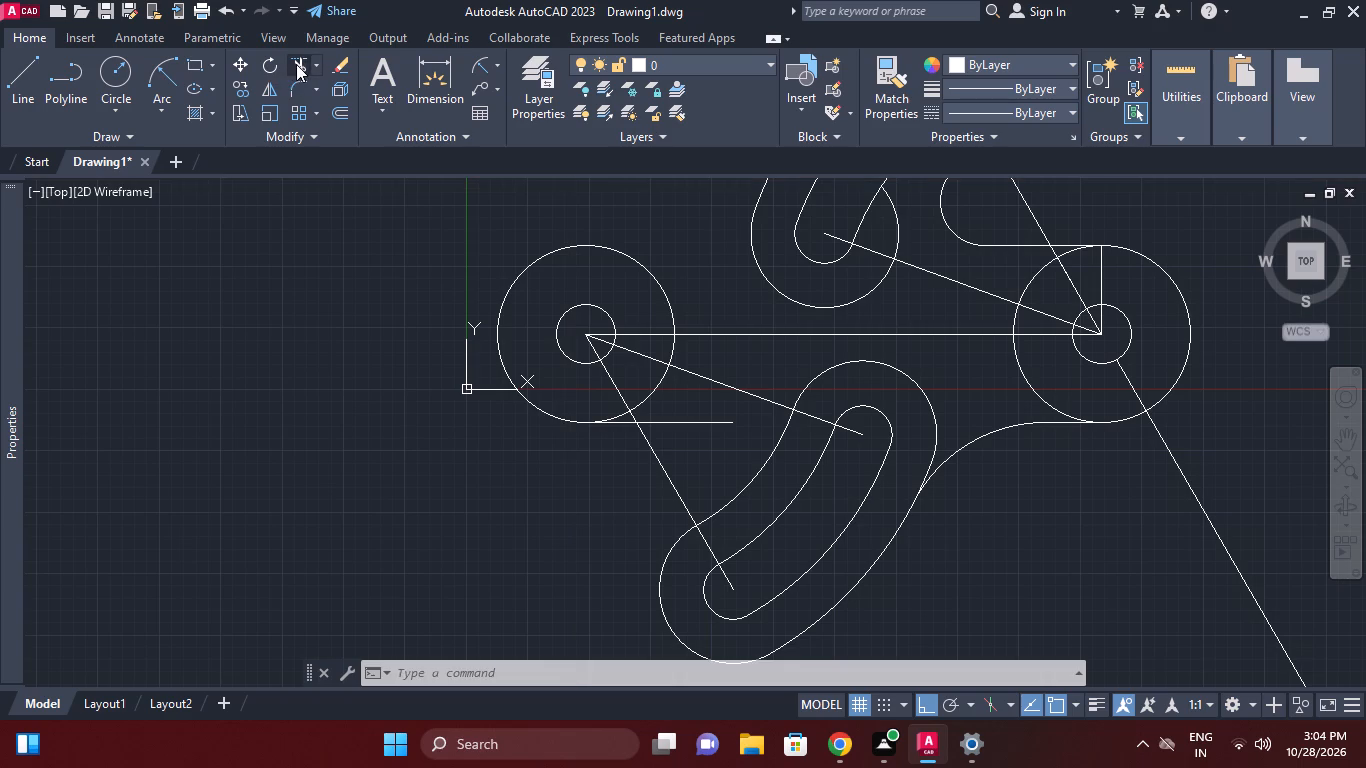
left_click(114, 105)
left_click(178, 310)
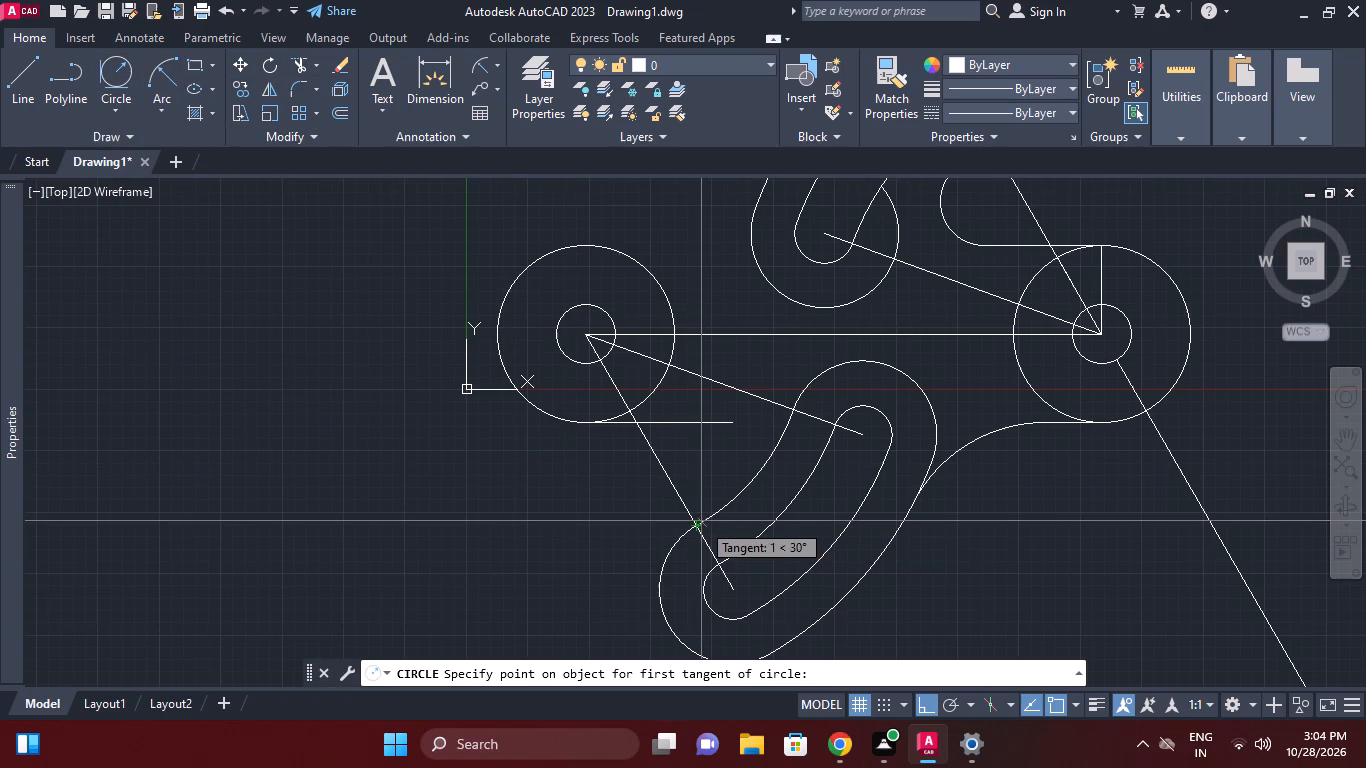
middle_click_drag(699, 521, 702, 482)
left_click(669, 384)
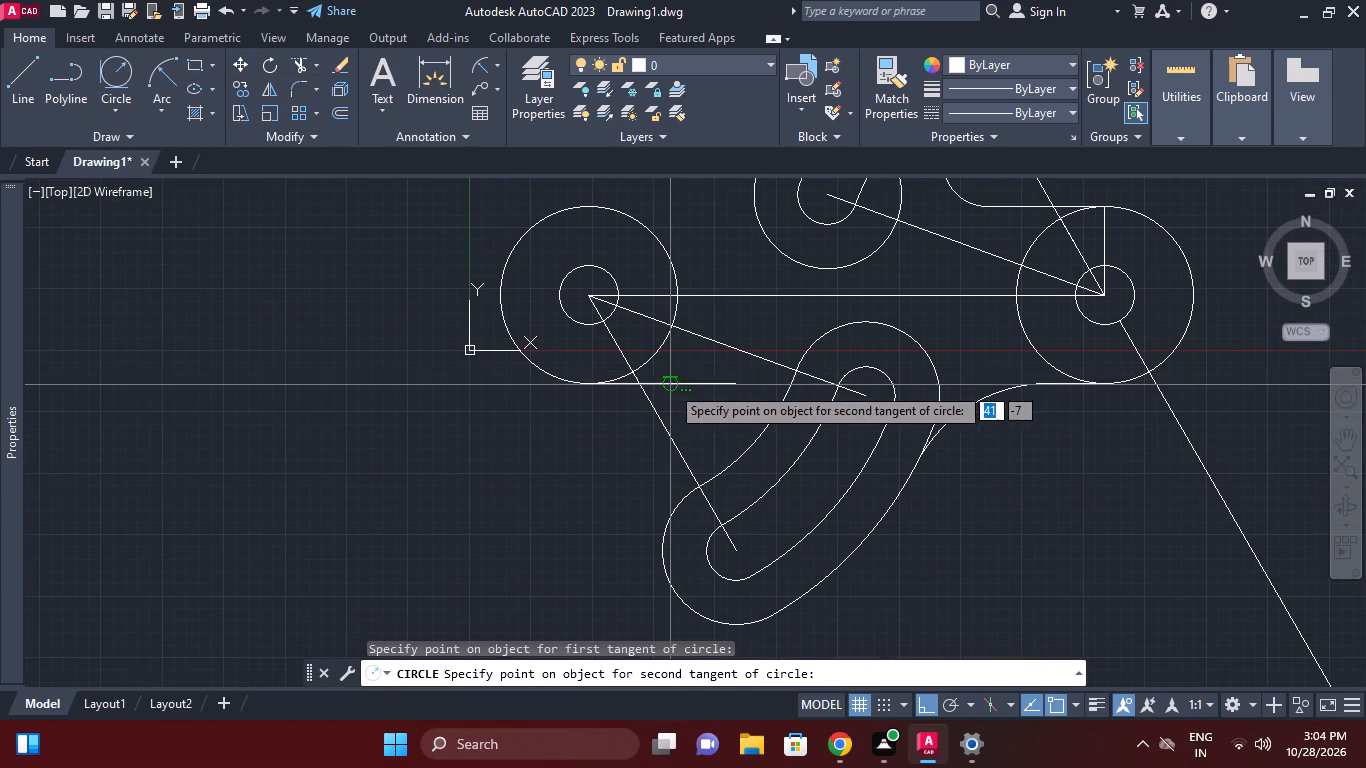
left_click(706, 479)
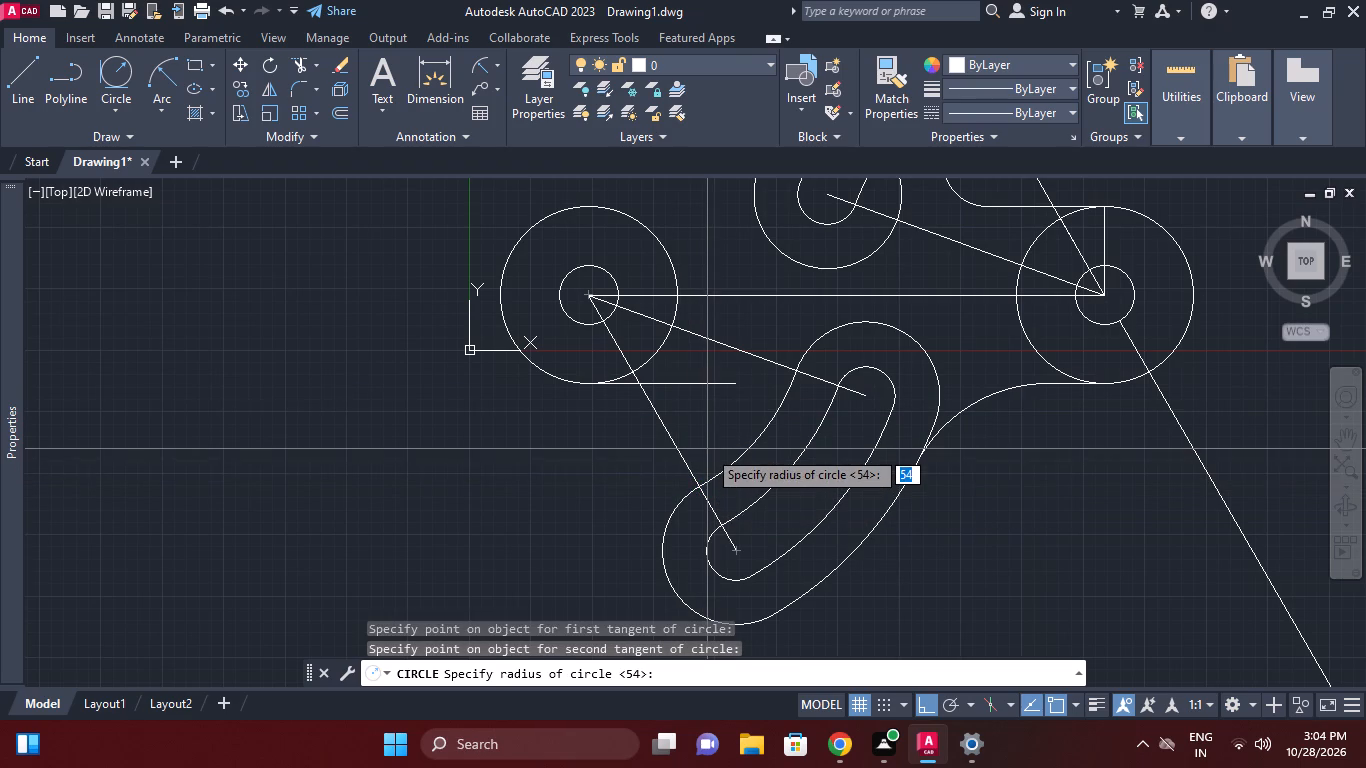
key("9")
key("Return")
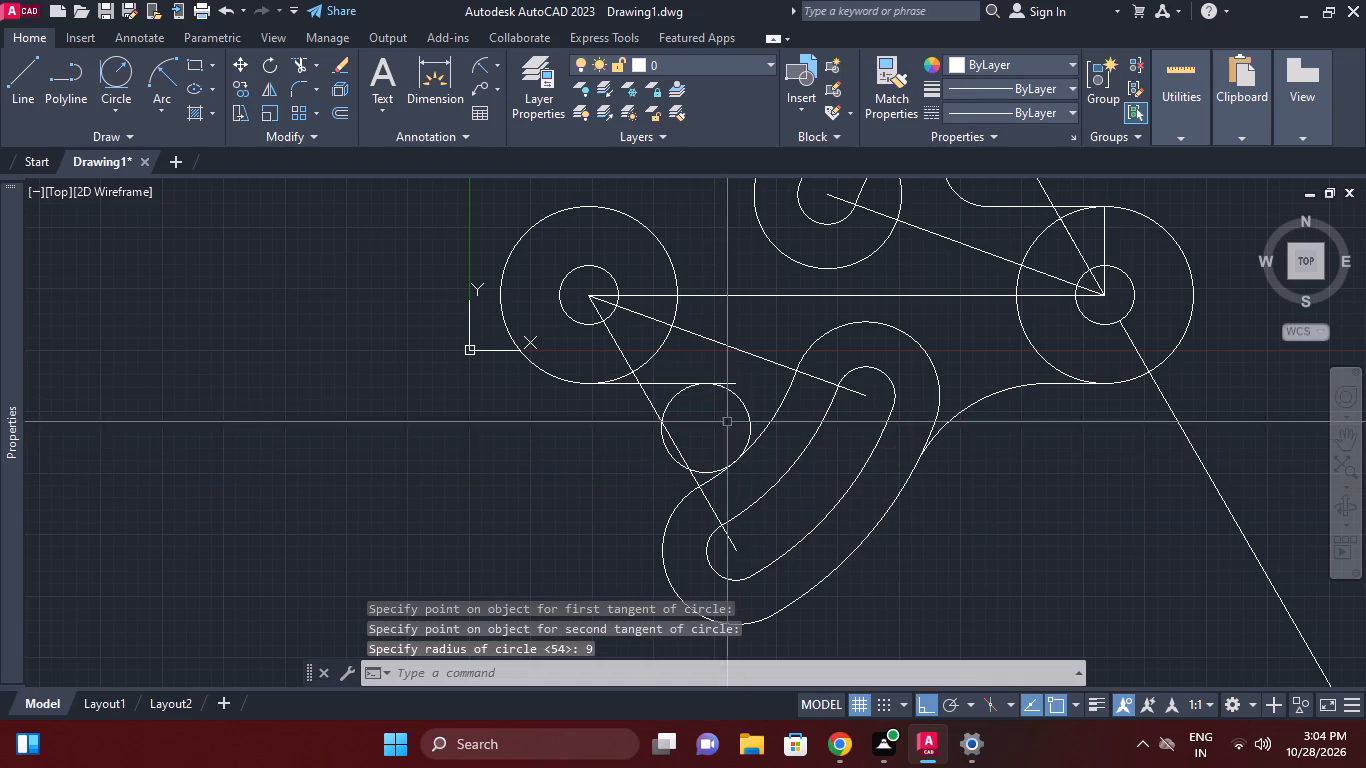
Trim the 9 mm radius circle to its blend arc and remove the horizontal line's excess beyond the tangent point.
scroll(717, 404, "up", 1)
key("r")
key("Escape")
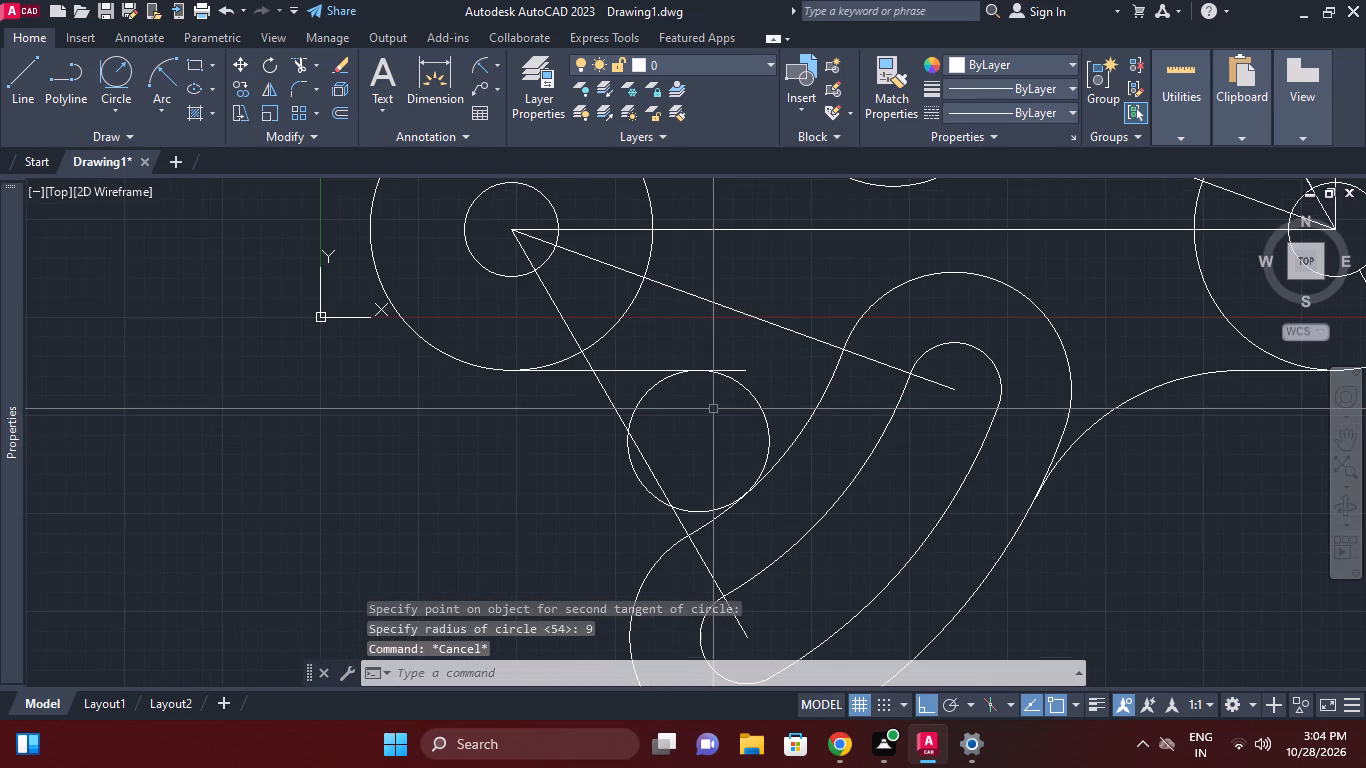
type("tr")
key("space")
key("space")
left_click(645, 401)
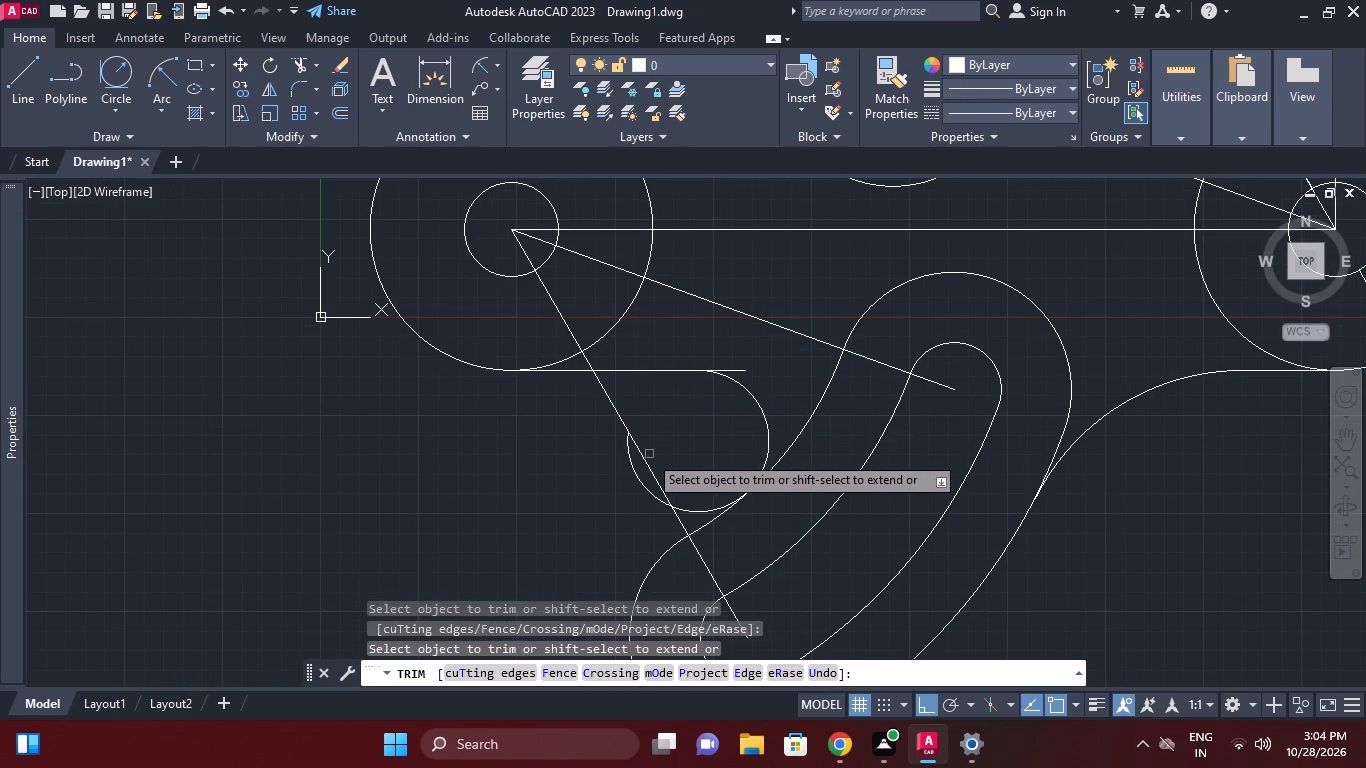
left_click(632, 469)
left_click(700, 513)
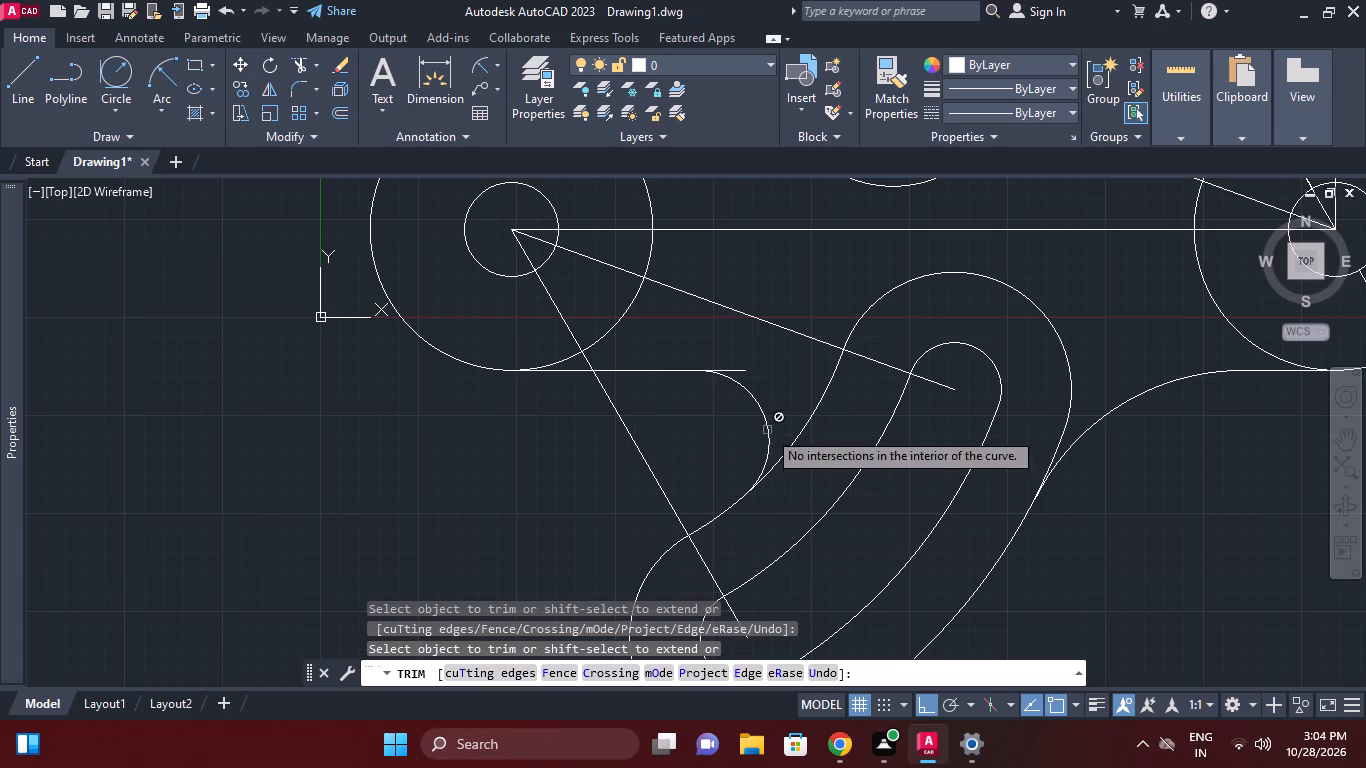
left_click(741, 370)
middle_click_drag(836, 423, 825, 385)
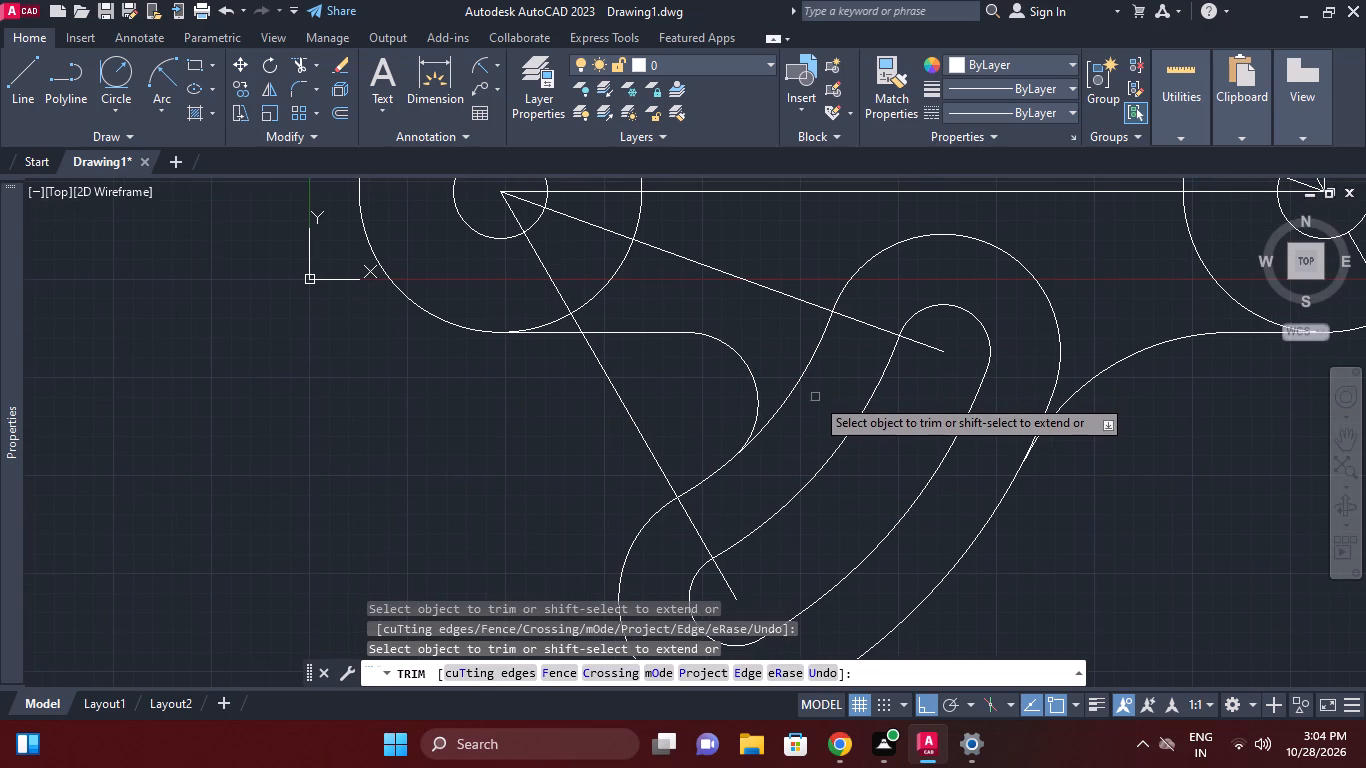
scroll(800, 425, "down", 1)
middle_click(797, 425)
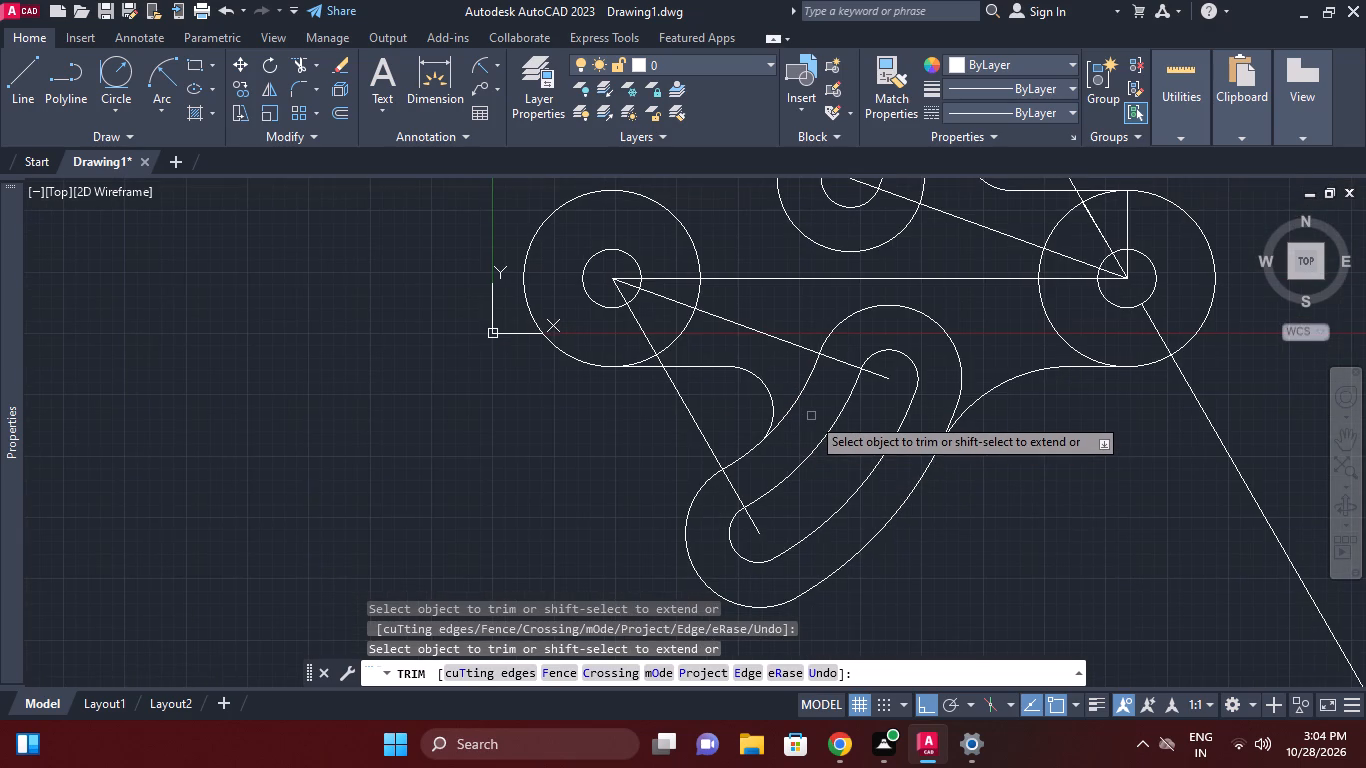
middle_click_drag(811, 416, 805, 439)
scroll(805, 439, "down", 1)
middle_click_drag(802, 440, 790, 471)
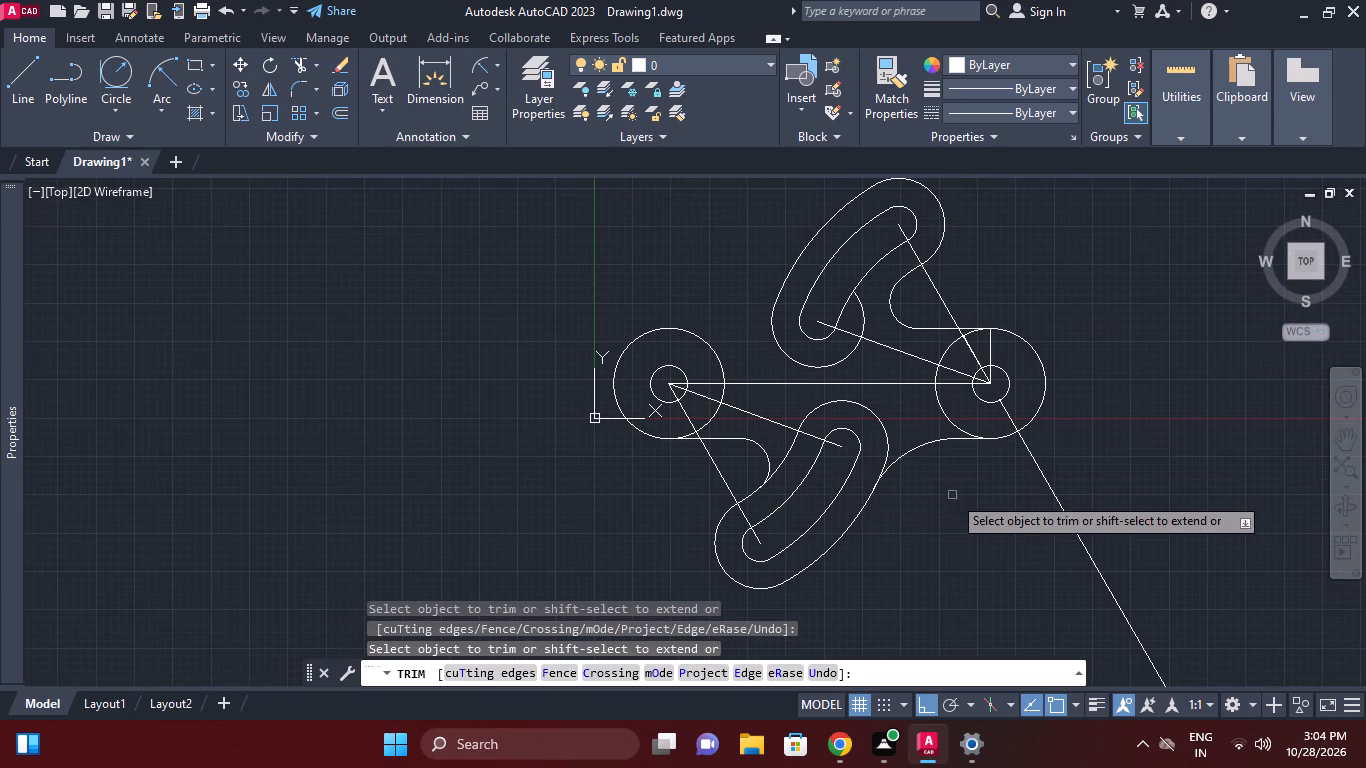
right_click(943, 493)
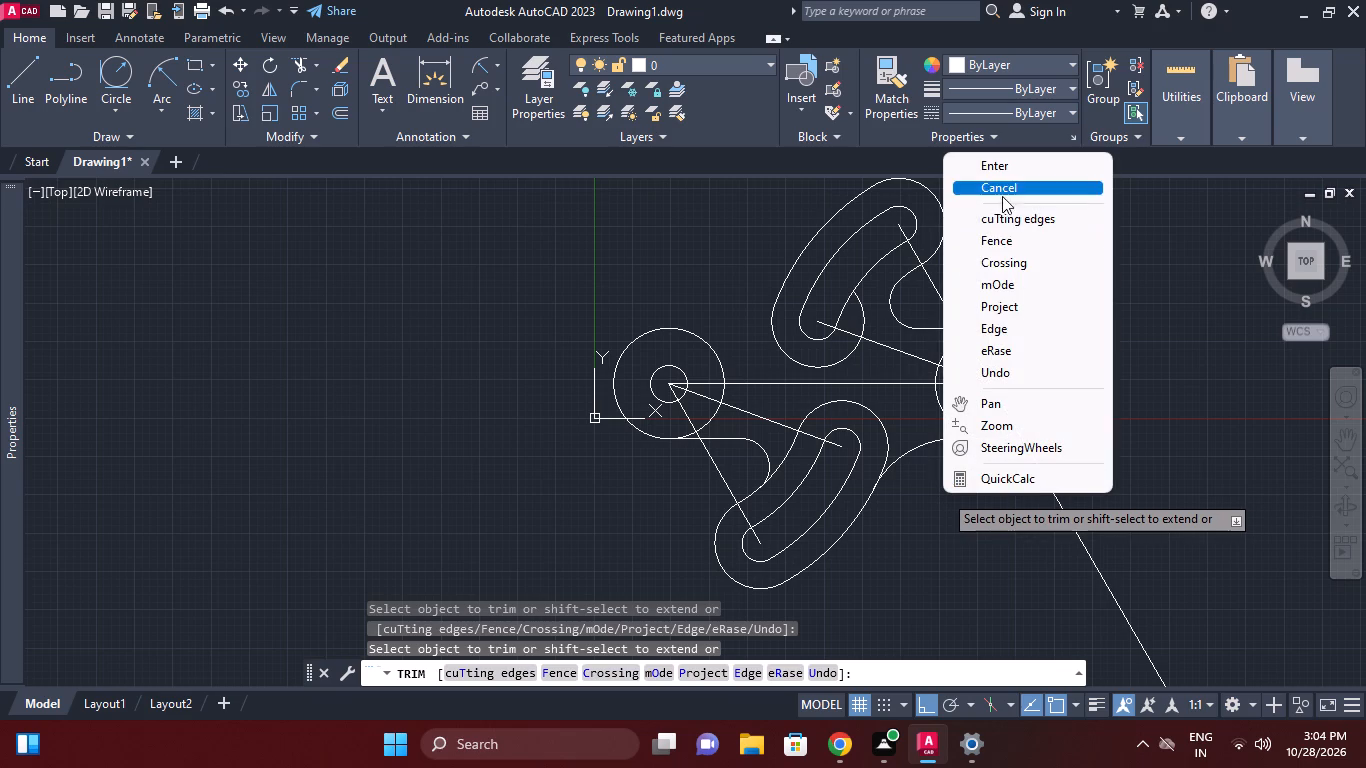
left_click(1002, 193)
Check the radius of the blend arc between the lower arm and the right-hand hub, without placing a dimension.
left_click(477, 69)
left_click(912, 458)
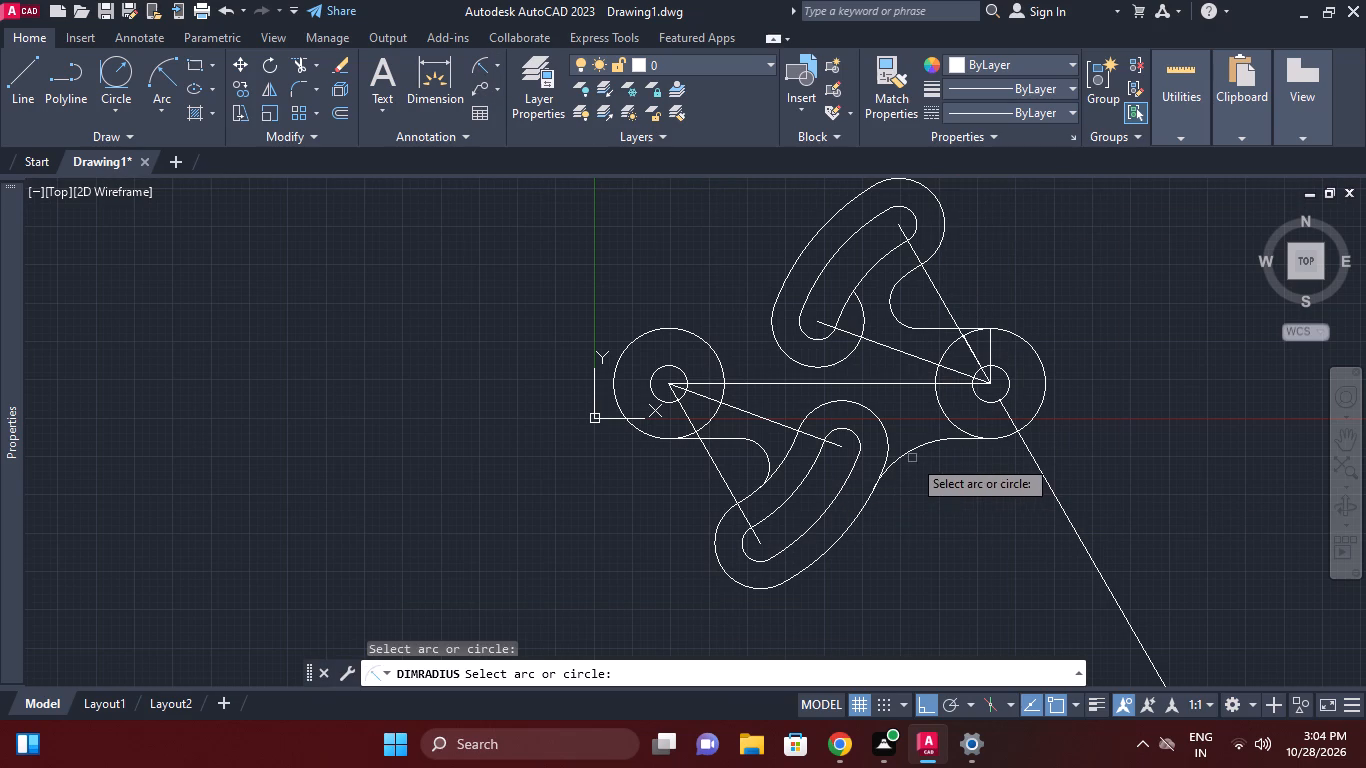
left_click(915, 449)
right_click(919, 482)
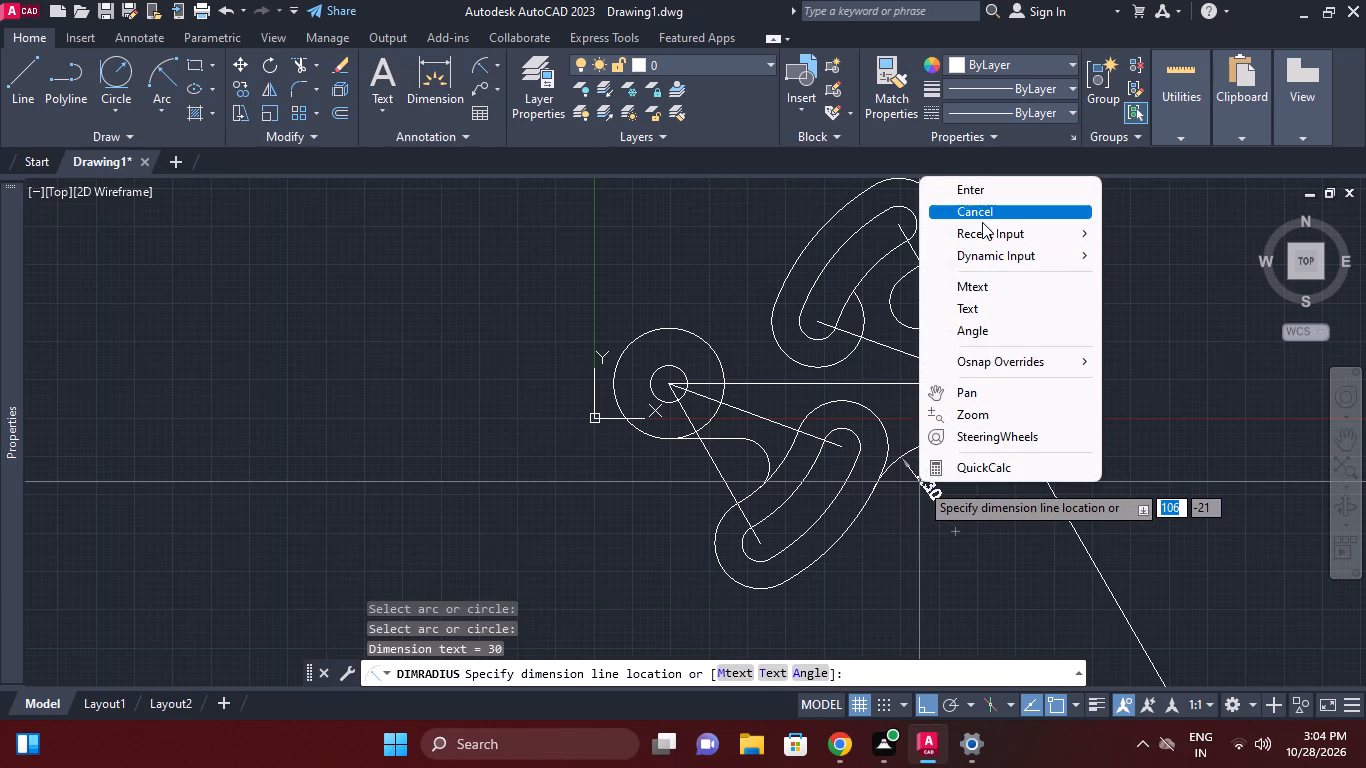
left_click(982, 222)
Draw a horizontal line from the top of the left-hand hub's outer circle toward the upper arm.
middle_click_drag(837, 484, 847, 546)
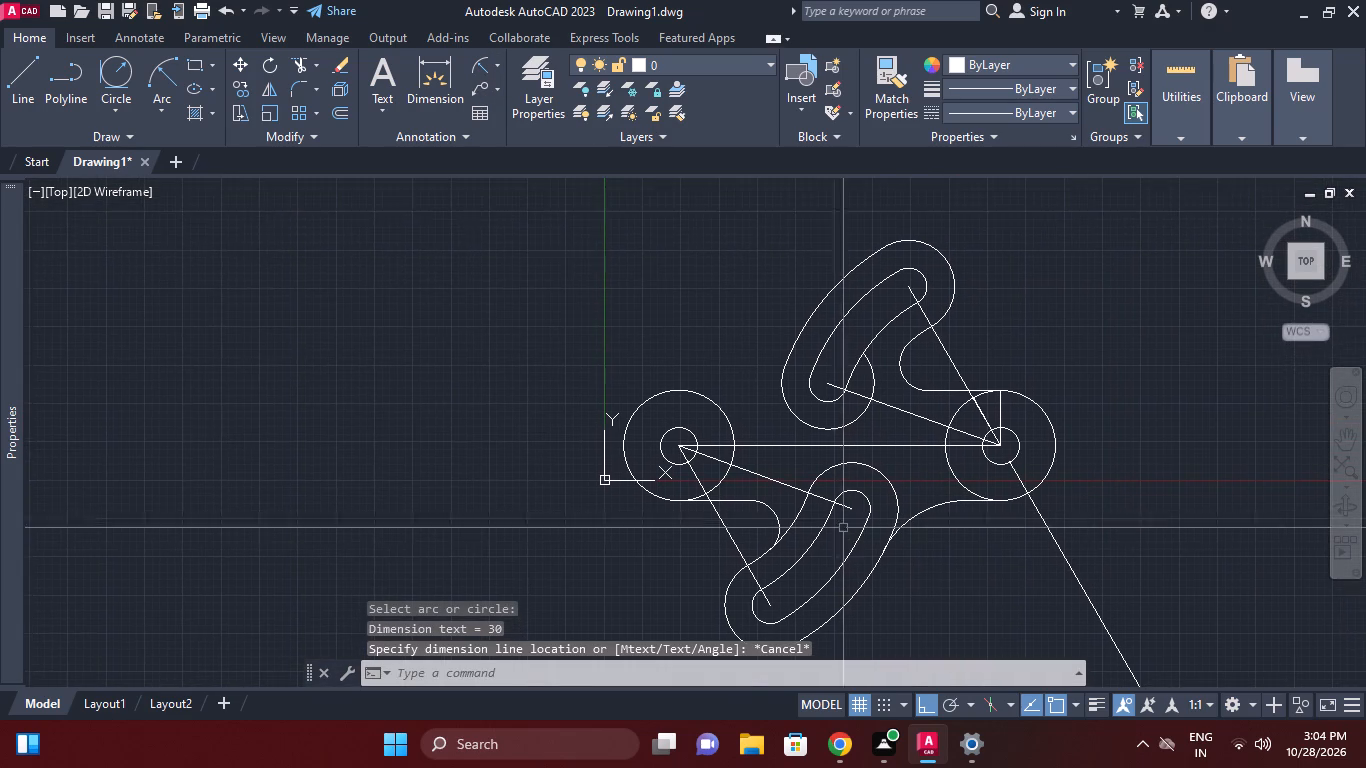
scroll(707, 407, "up", 1)
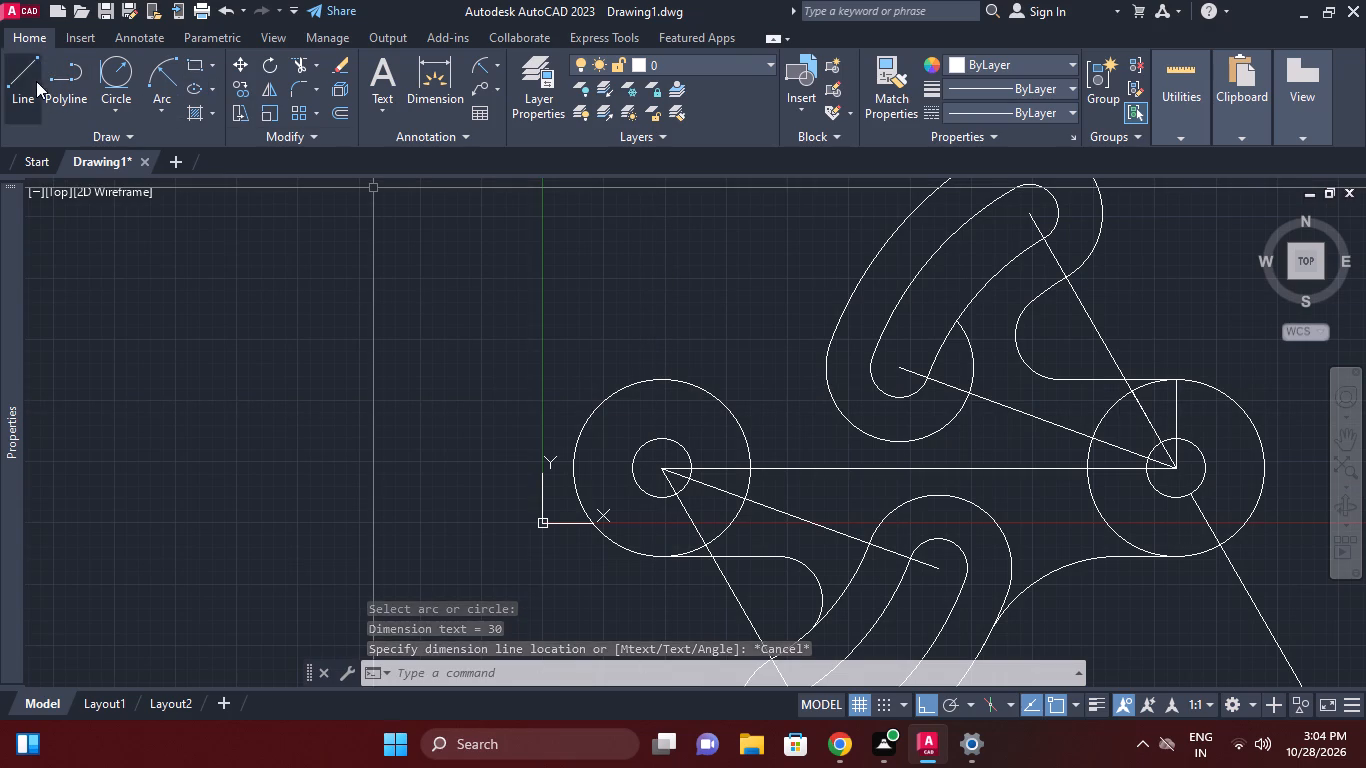
left_click(36, 81)
left_click(661, 377)
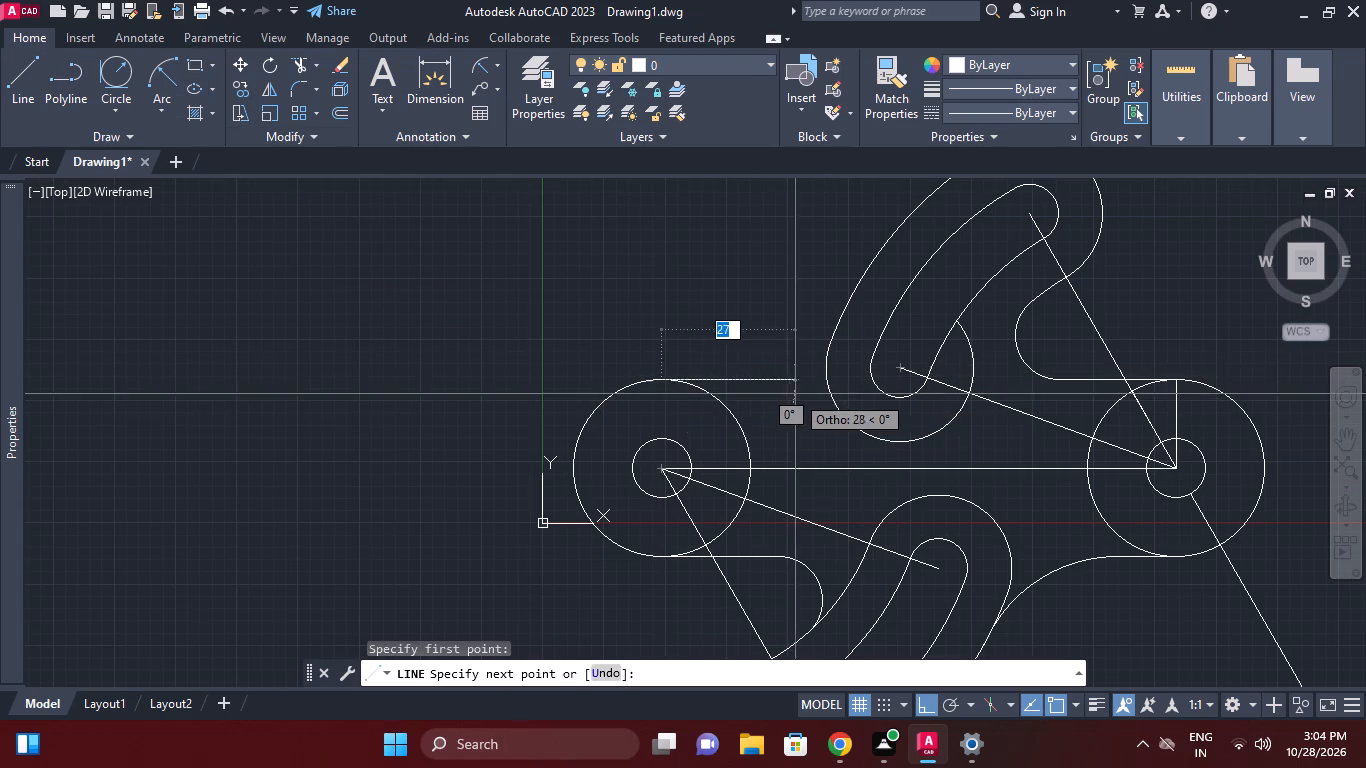
left_click(771, 387)
right_click(797, 360)
left_click(851, 387)
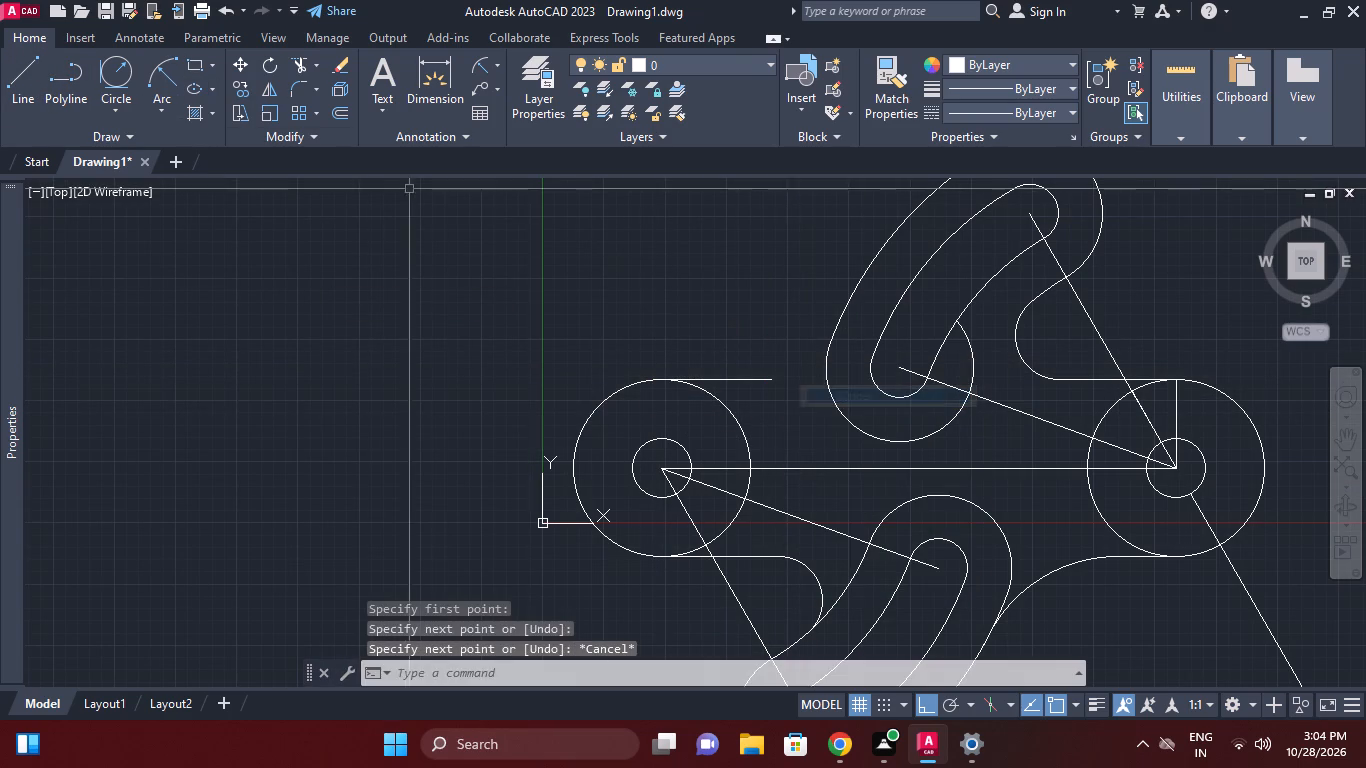
Draw a 30 mm radius circle tangent to the upper arm's outer outline curve and the horizontal line atop the left-hand hub.
left_click(103, 81)
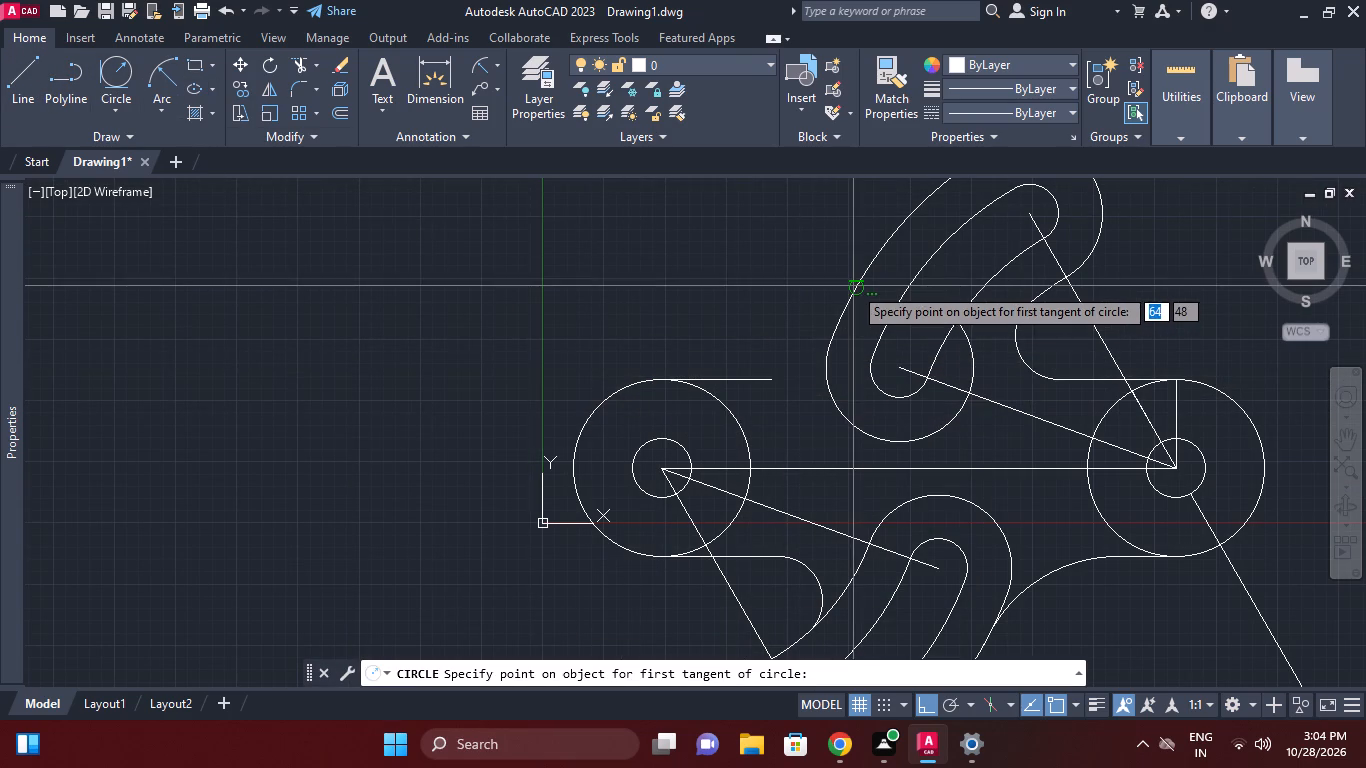
left_click(846, 292)
left_click(727, 372)
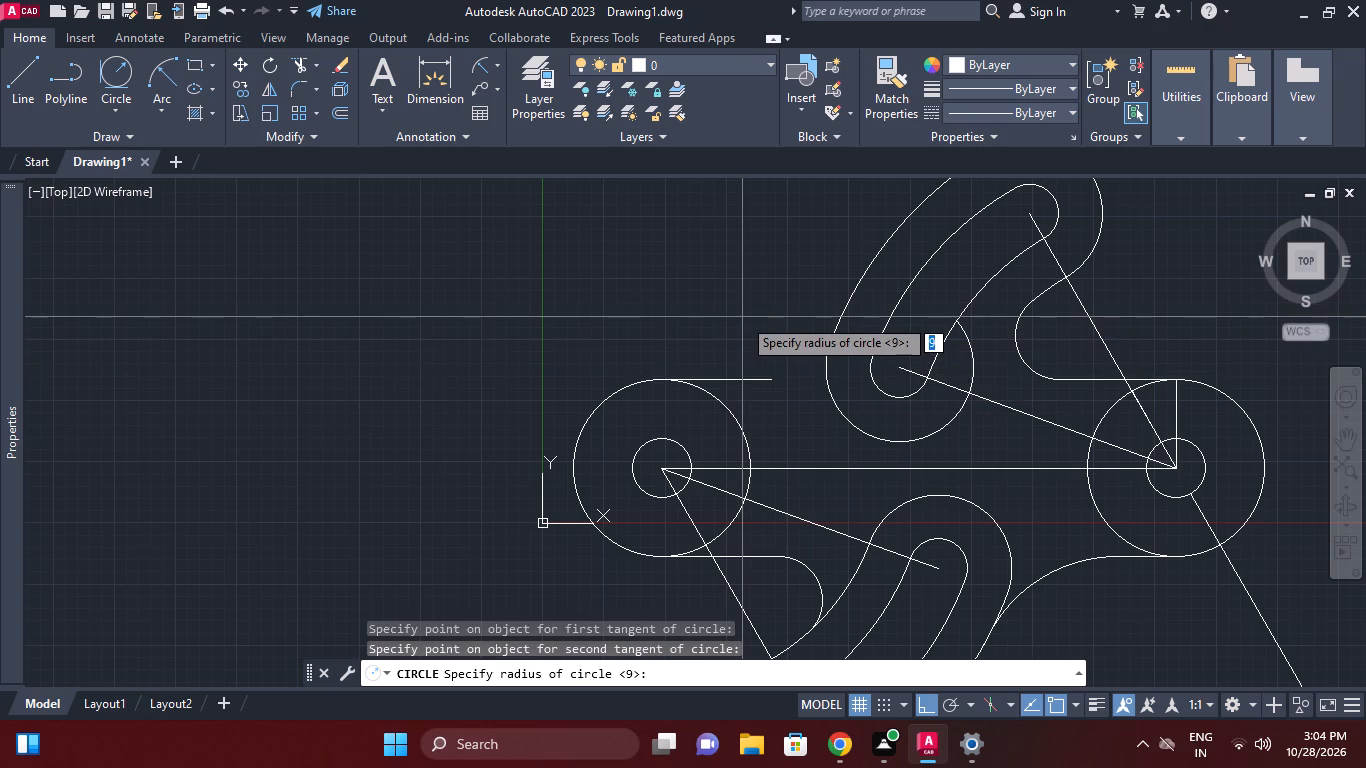
type("30")
key("Return")
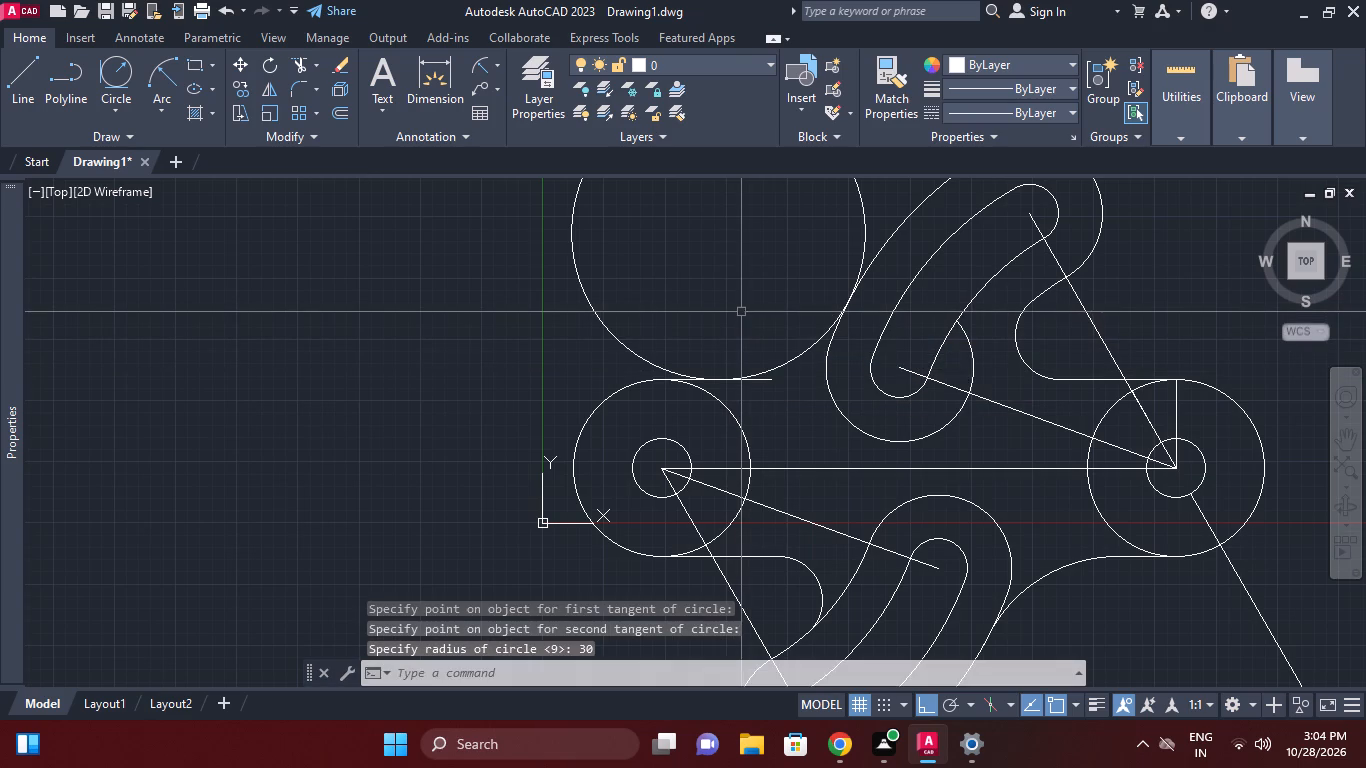
Trim the 30 mm radius circle to its blend arc and remove the horizontal line's excess beyond the tangent point.
left_click(294, 65)
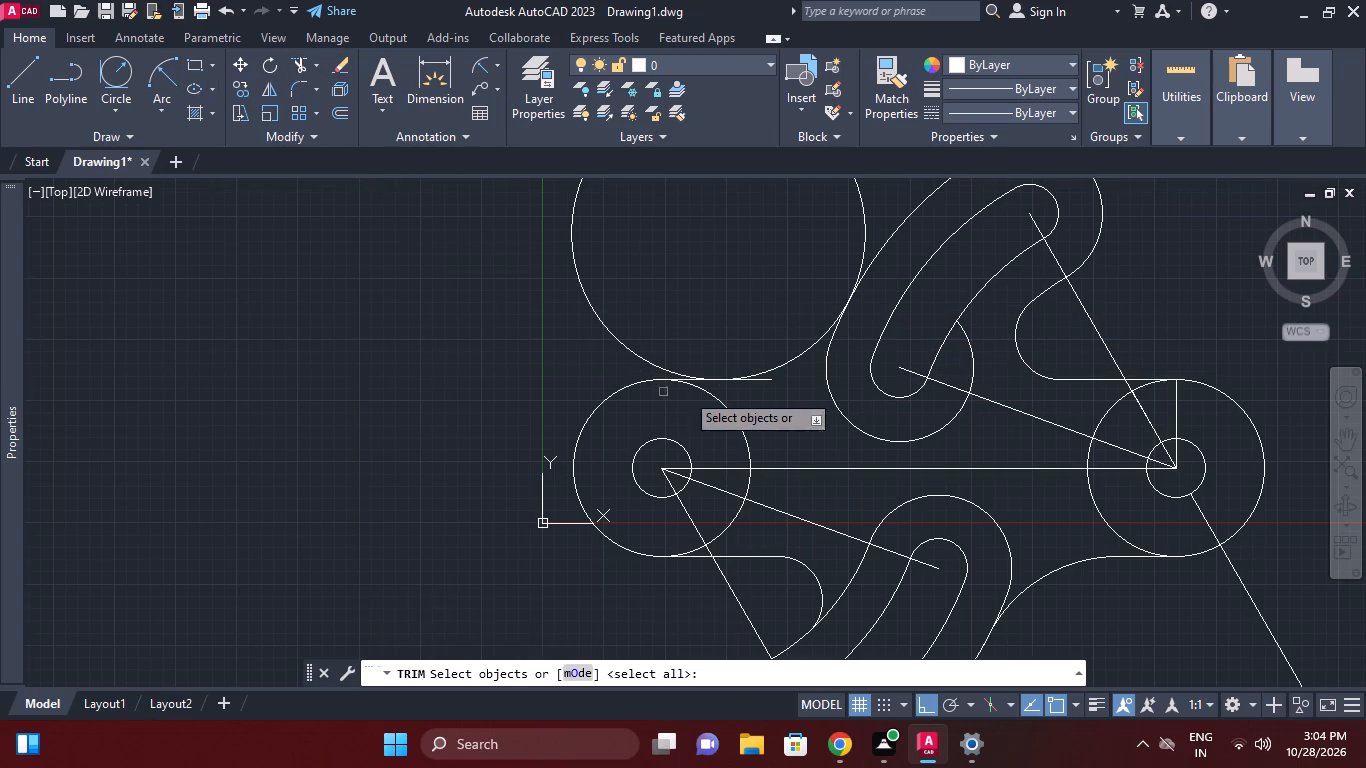
scroll(722, 380, "up", 2)
right_click(645, 356)
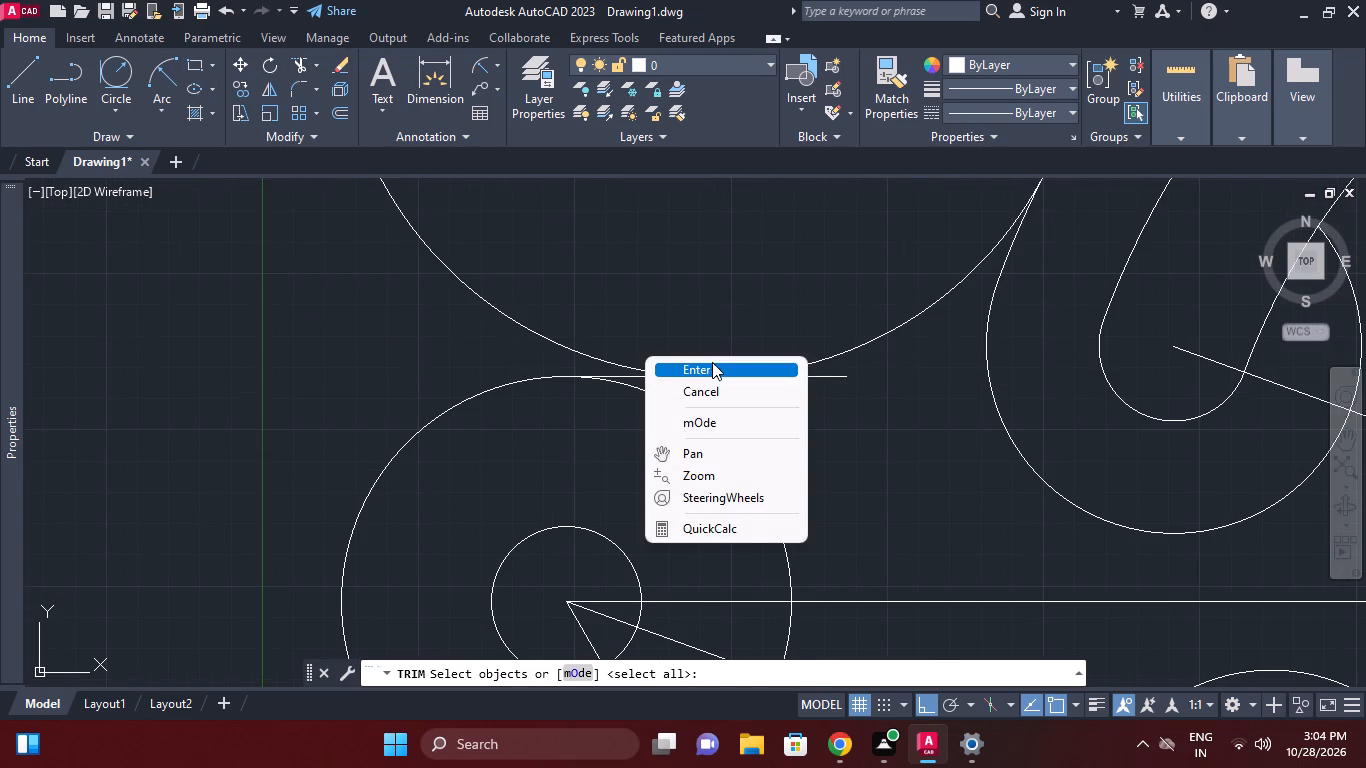
left_click(712, 362)
left_click(622, 361)
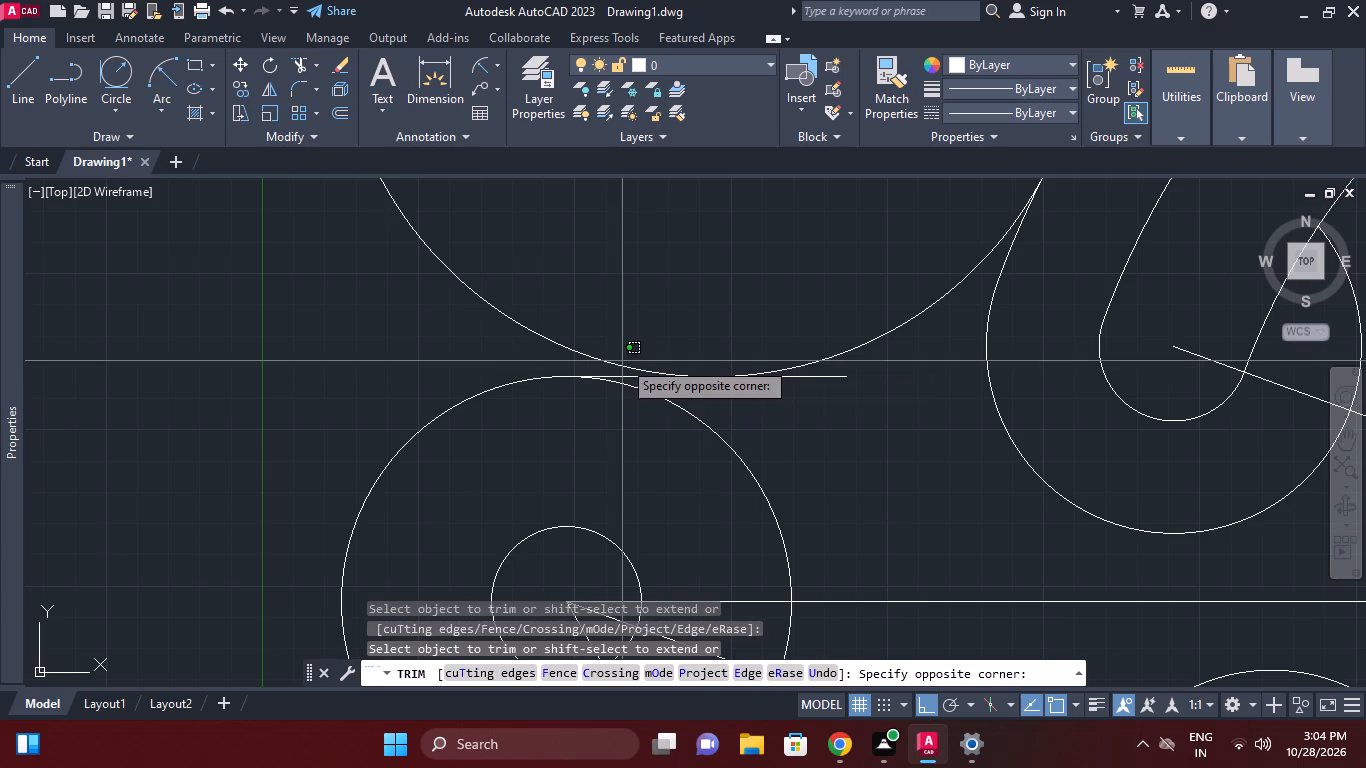
left_click(612, 367)
middle_click_drag(733, 327, 732, 388)
scroll(733, 339, "down", 1)
left_click(791, 419)
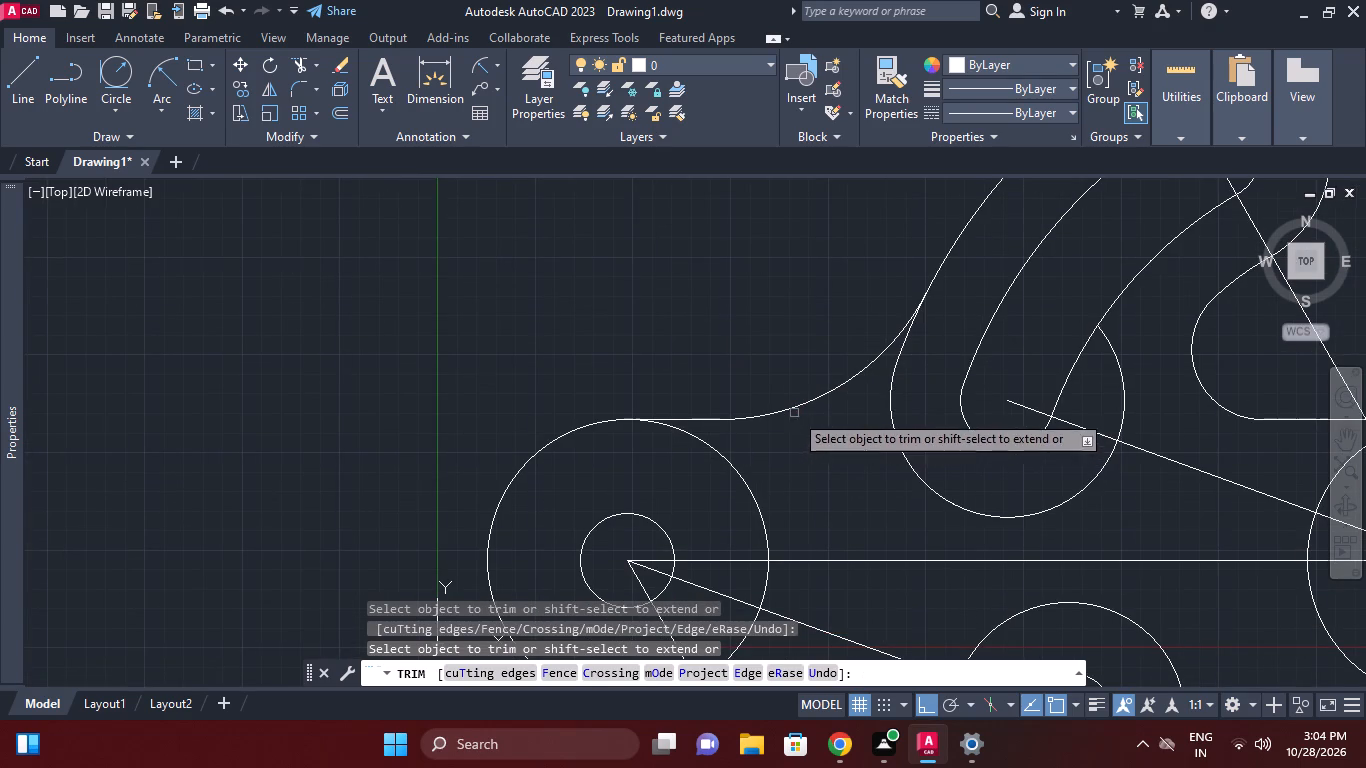
middle_click_drag(854, 399, 828, 456)
scroll(828, 456, "down", 1)
middle_click_drag(886, 436, 850, 355)
scroll(850, 355, "down", 1)
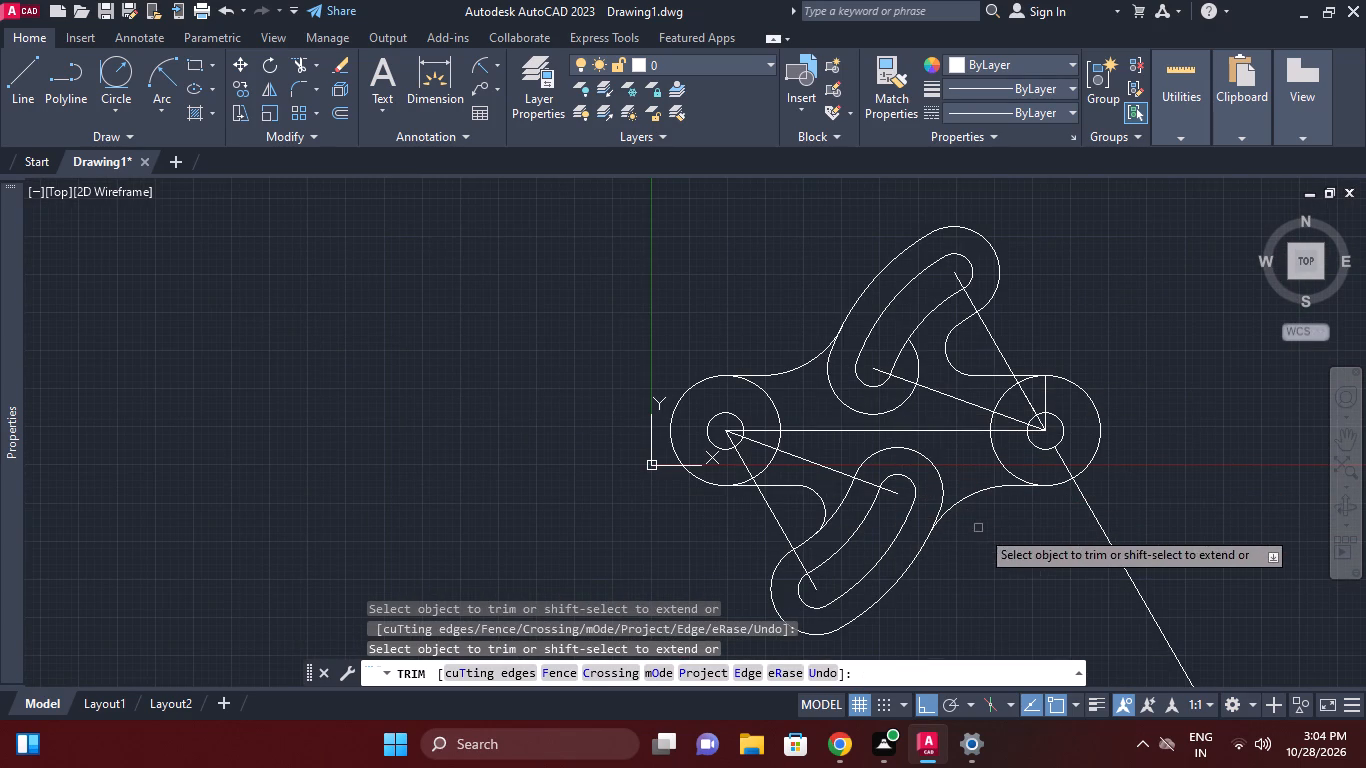
middle_click_drag(1089, 527, 996, 509)
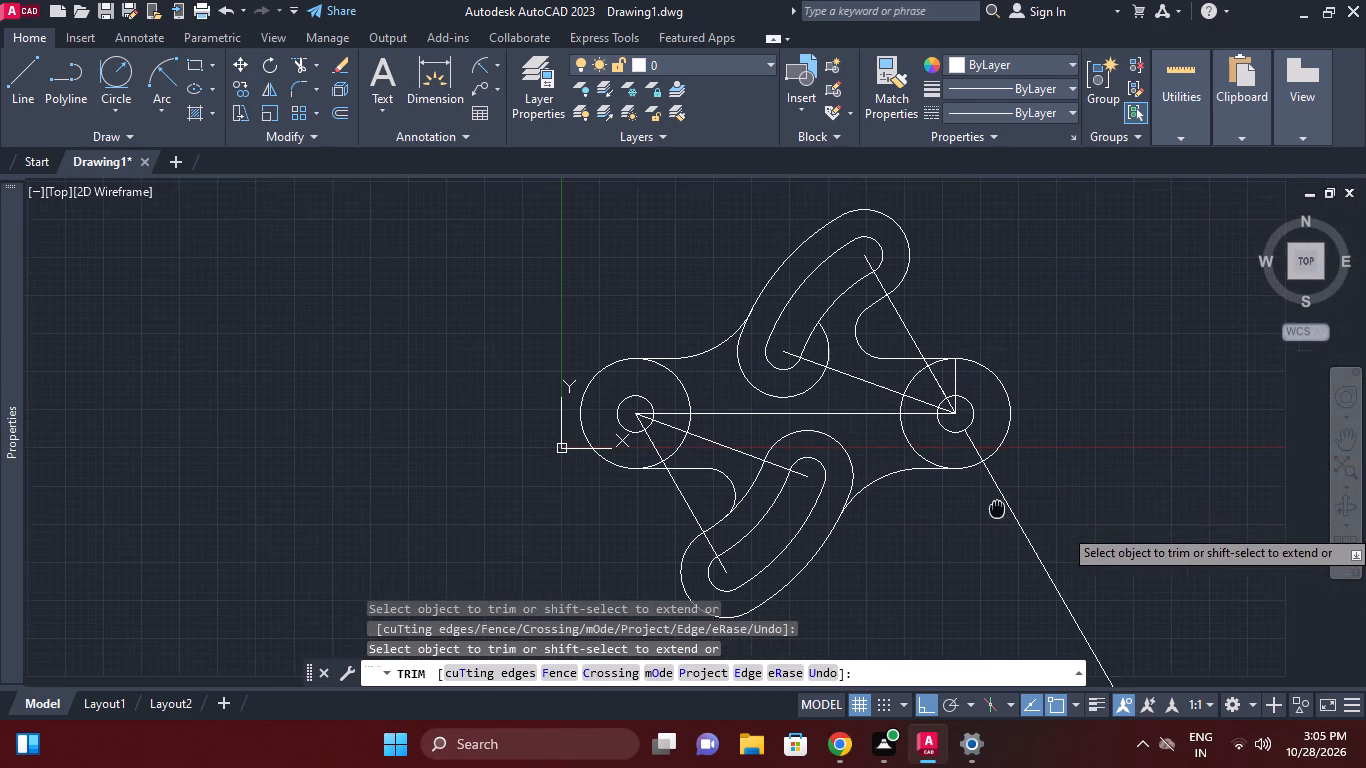
middle_click_drag(996, 509, 994, 509)
scroll(997, 545, "down", 1)
middle_click_drag(996, 545, 978, 505)
right_click(1048, 455)
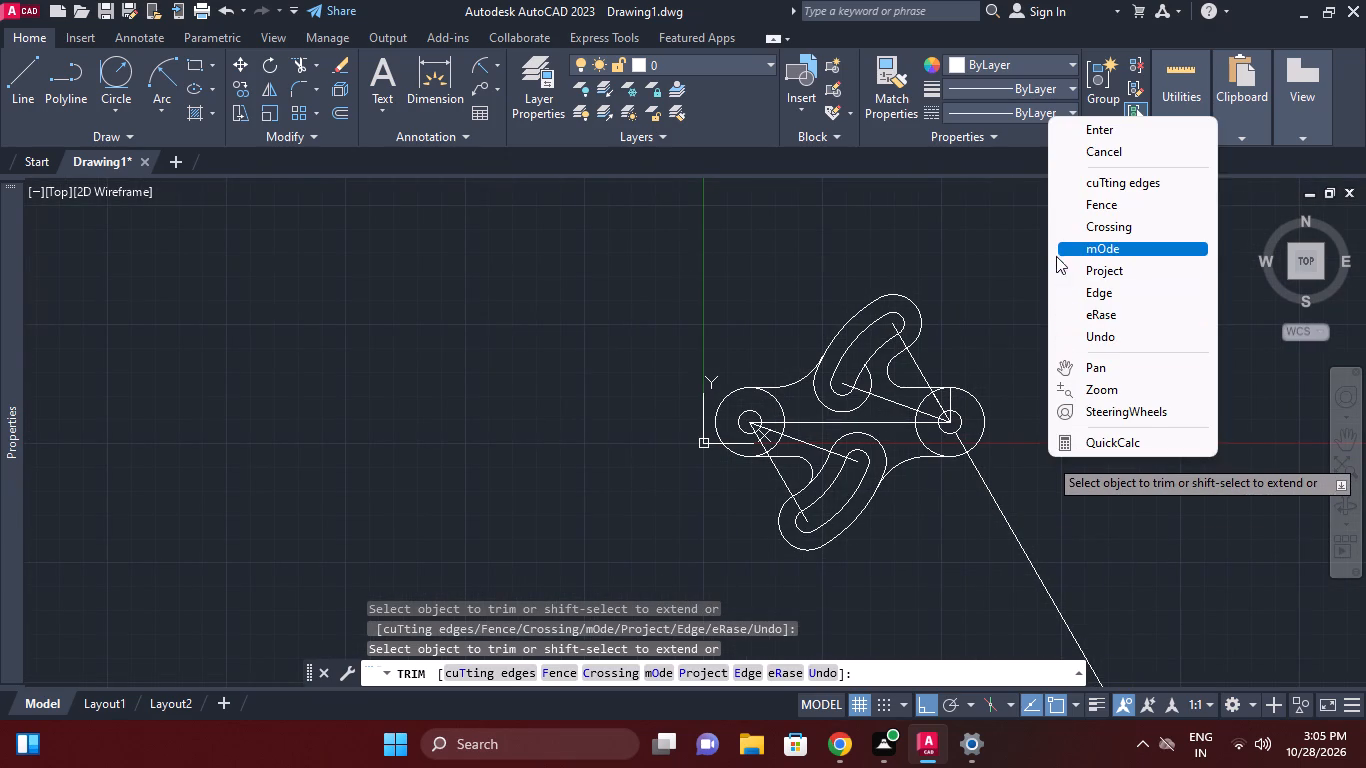
left_click(1109, 152)
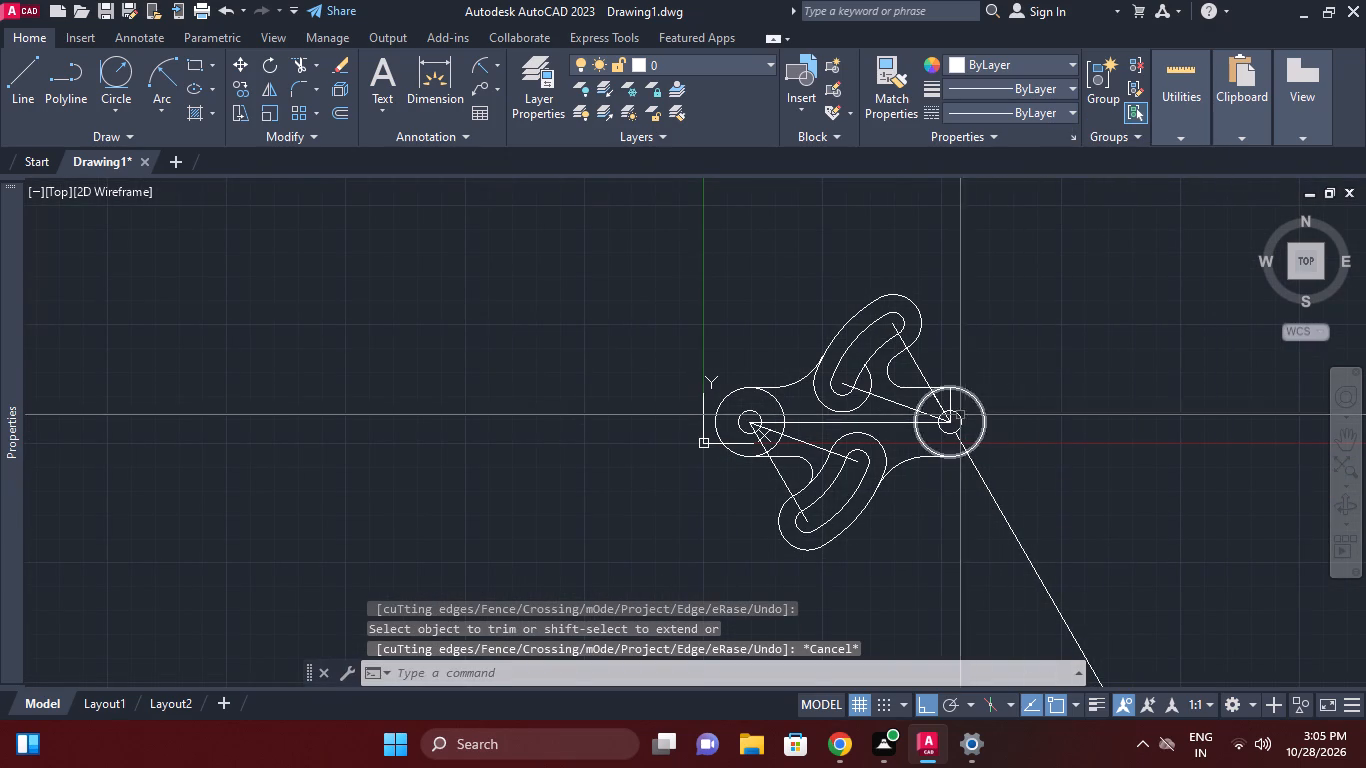
scroll(877, 477, "up", 1)
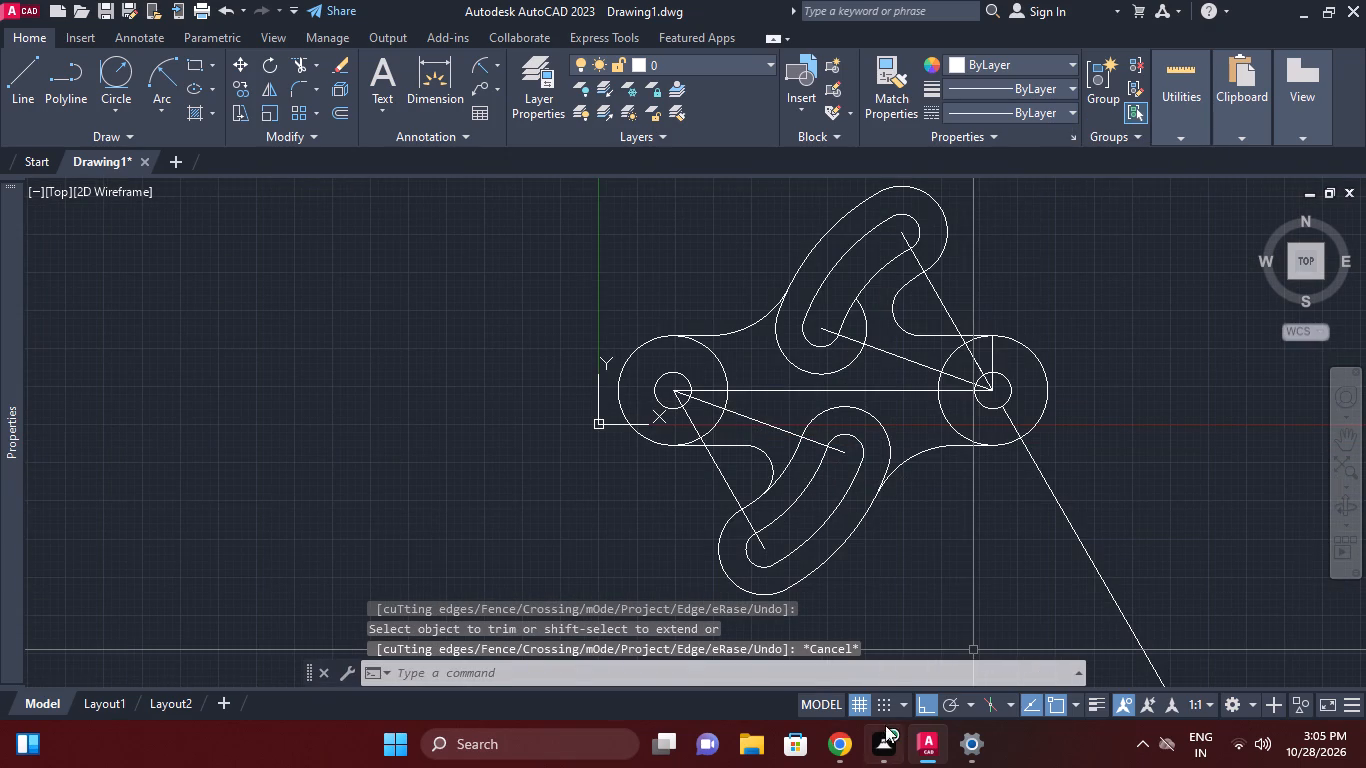
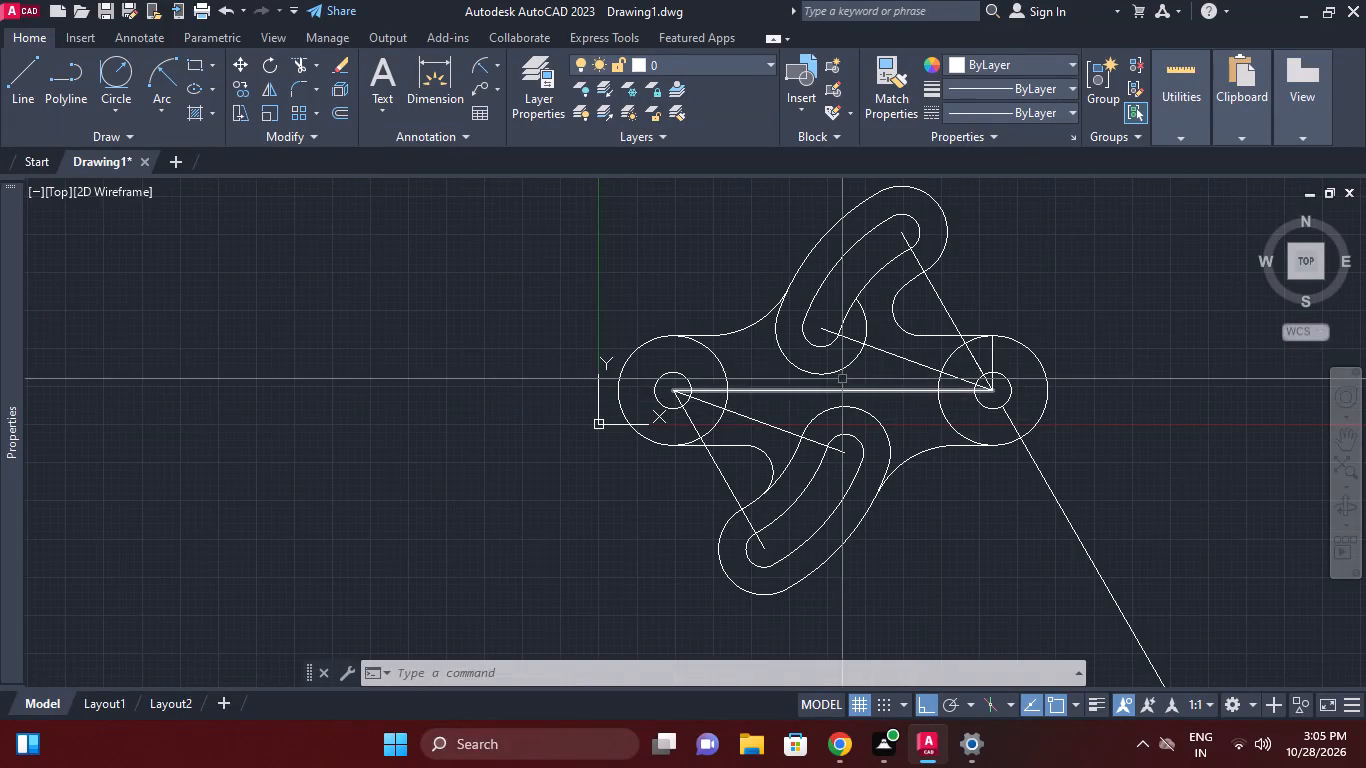
Trim the upper arm's lower outer end arc back from the 30 mm blend, removing the stub beside the blend.
left_click(295, 69)
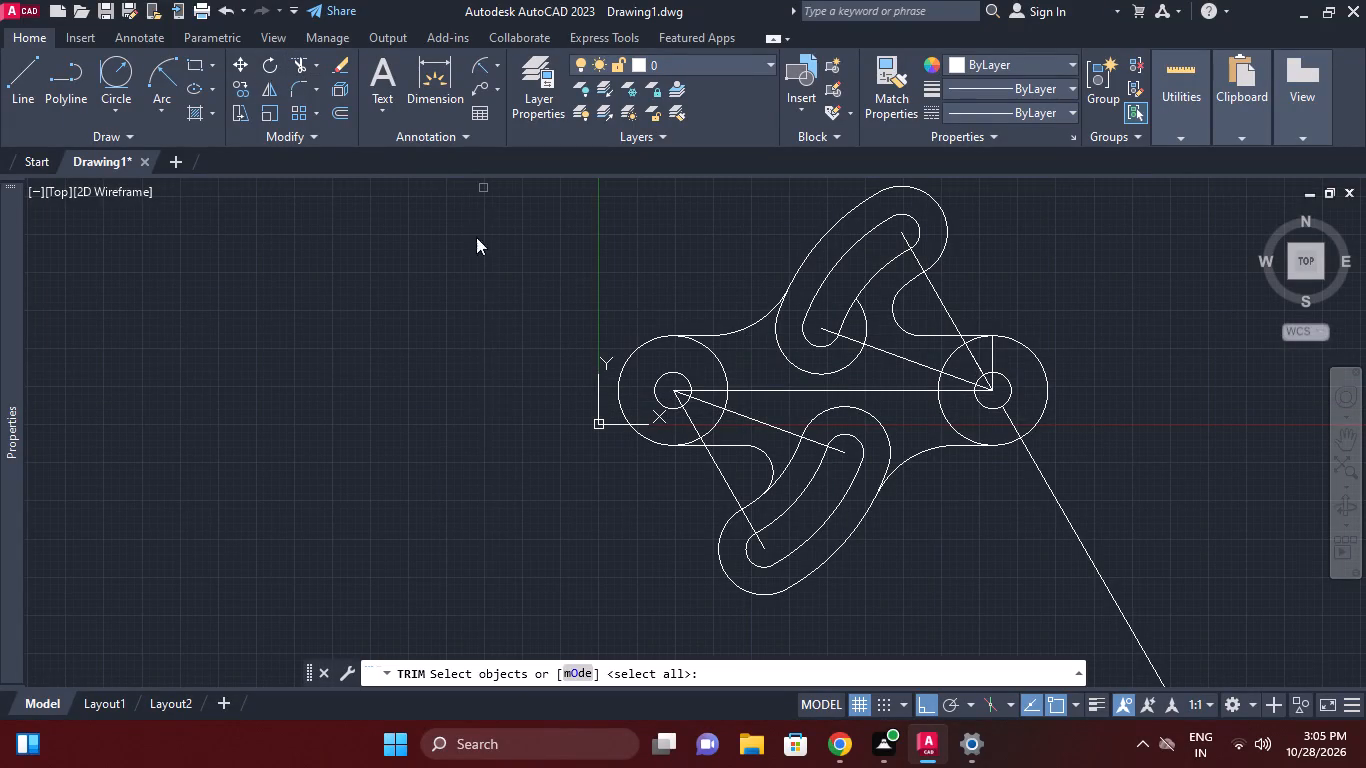
right_click(487, 248)
left_click(512, 256)
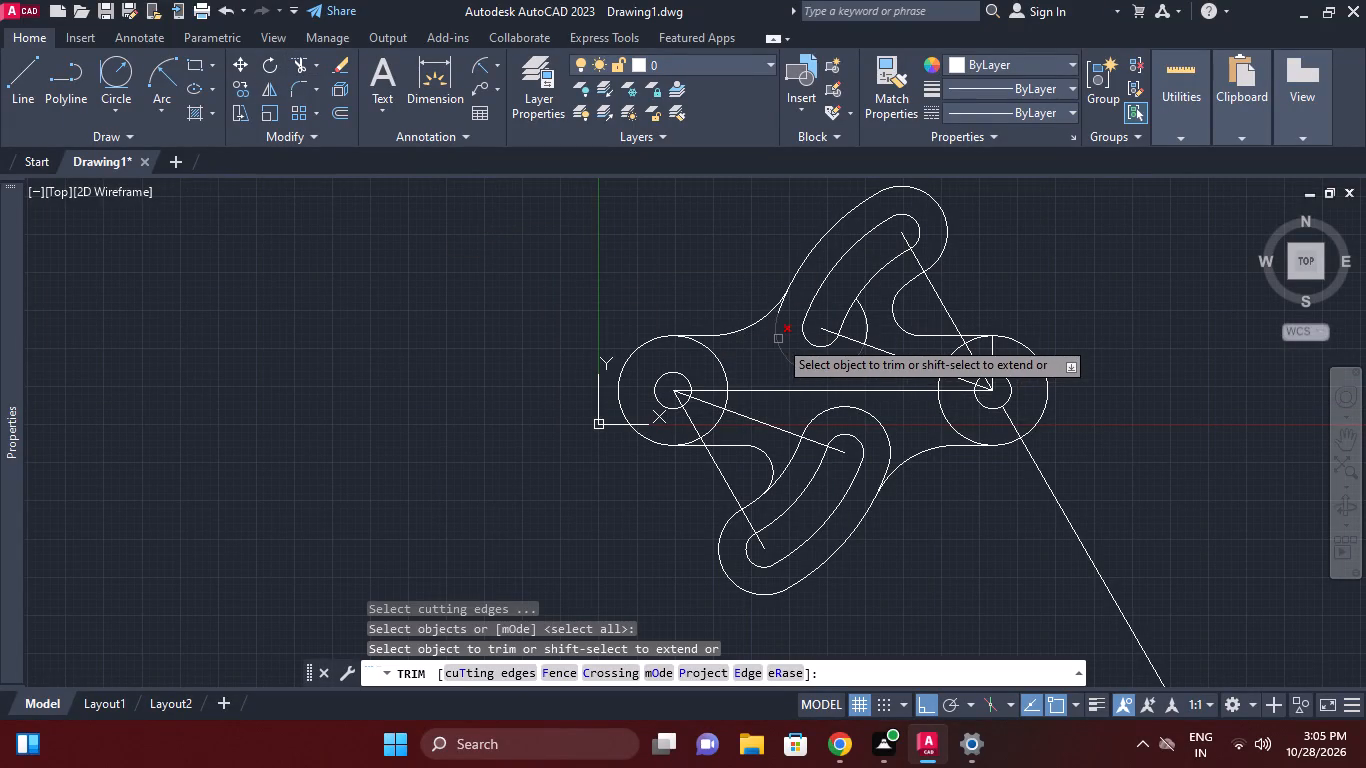
left_click(778, 339)
scroll(766, 309, "up", 1)
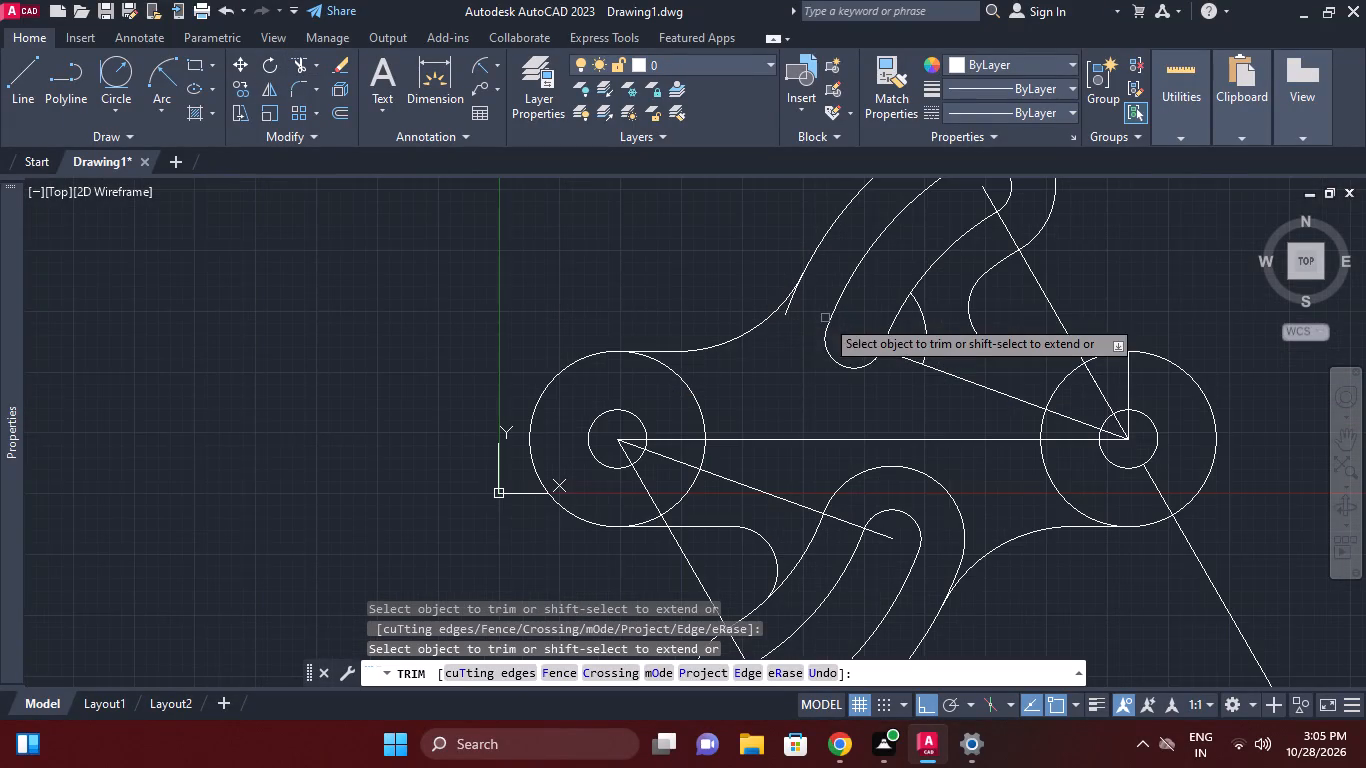
left_click(791, 308)
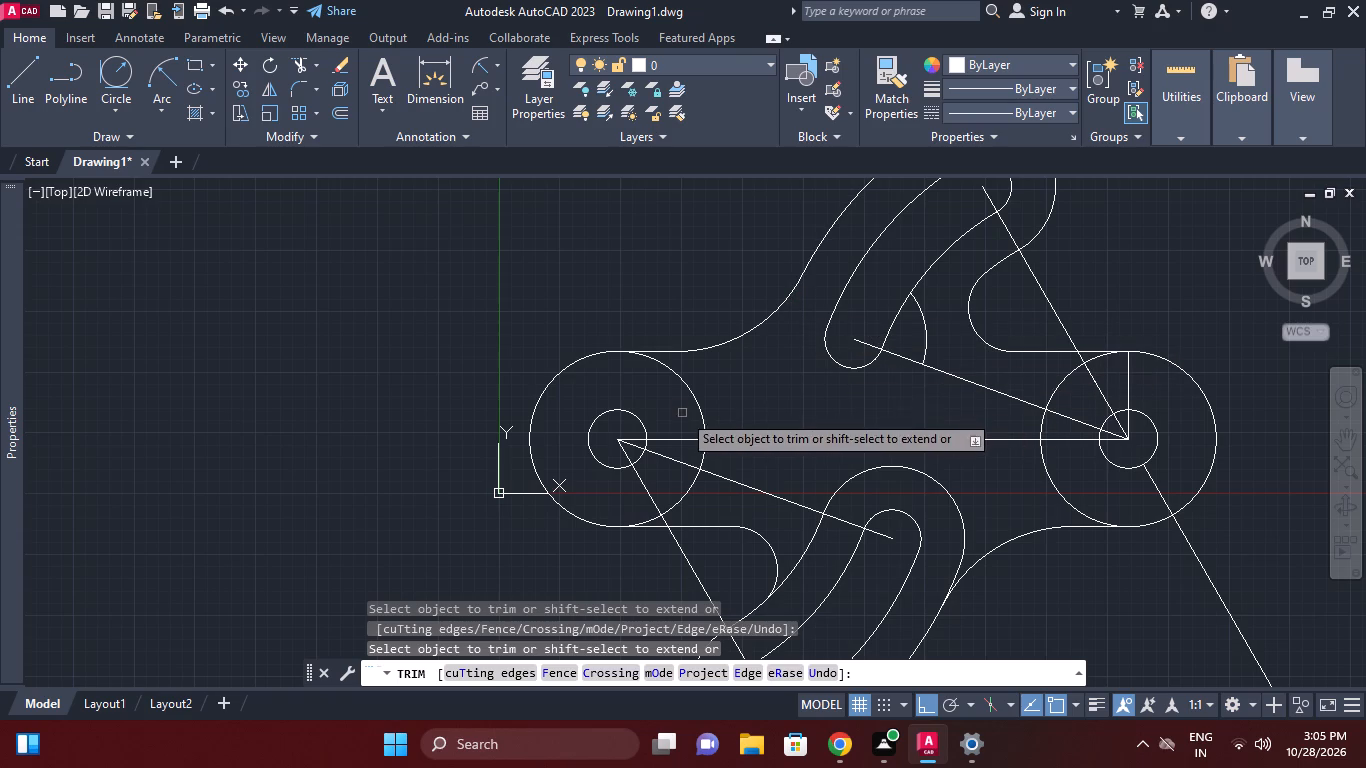
Trim away the inner halves of both hubs' outer circles, leaving only the outward-facing arcs.
left_click(696, 394)
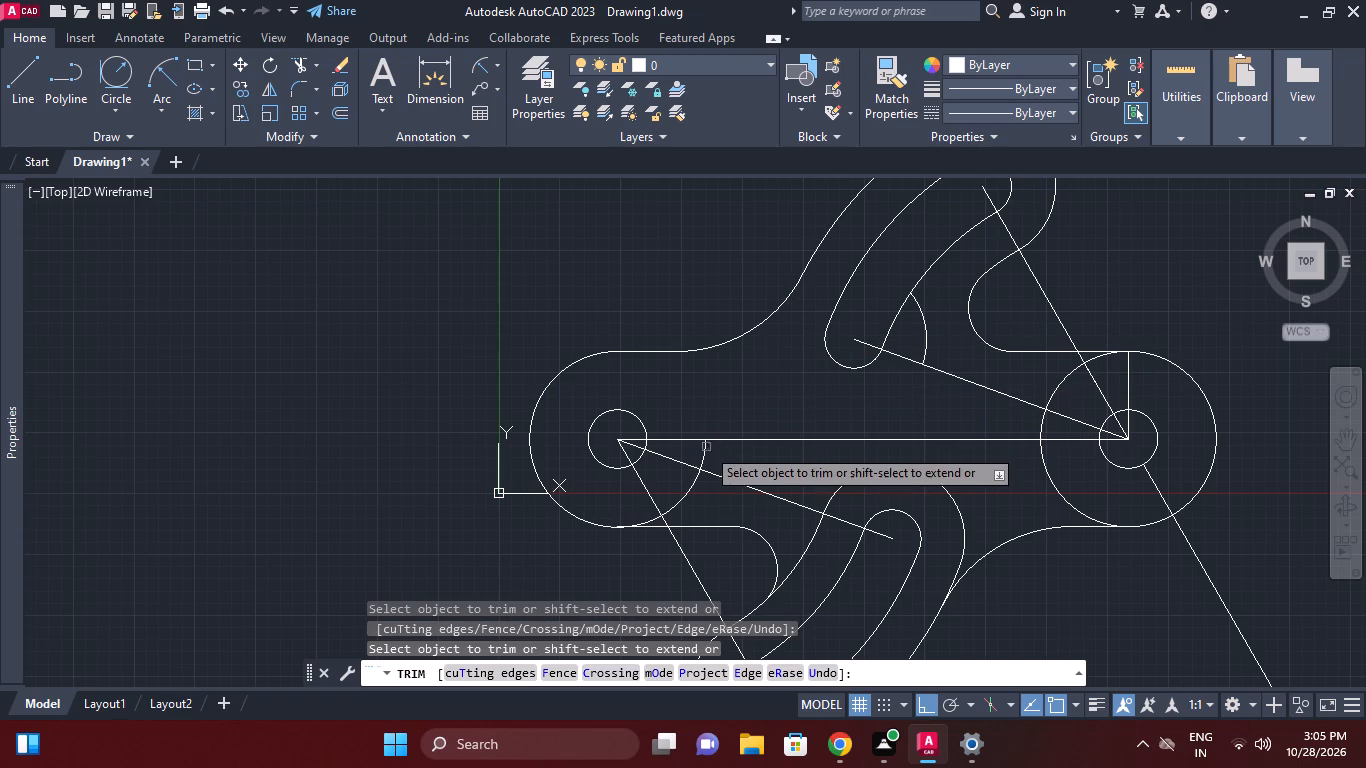
left_click(704, 448)
left_click(691, 496)
left_click(650, 523)
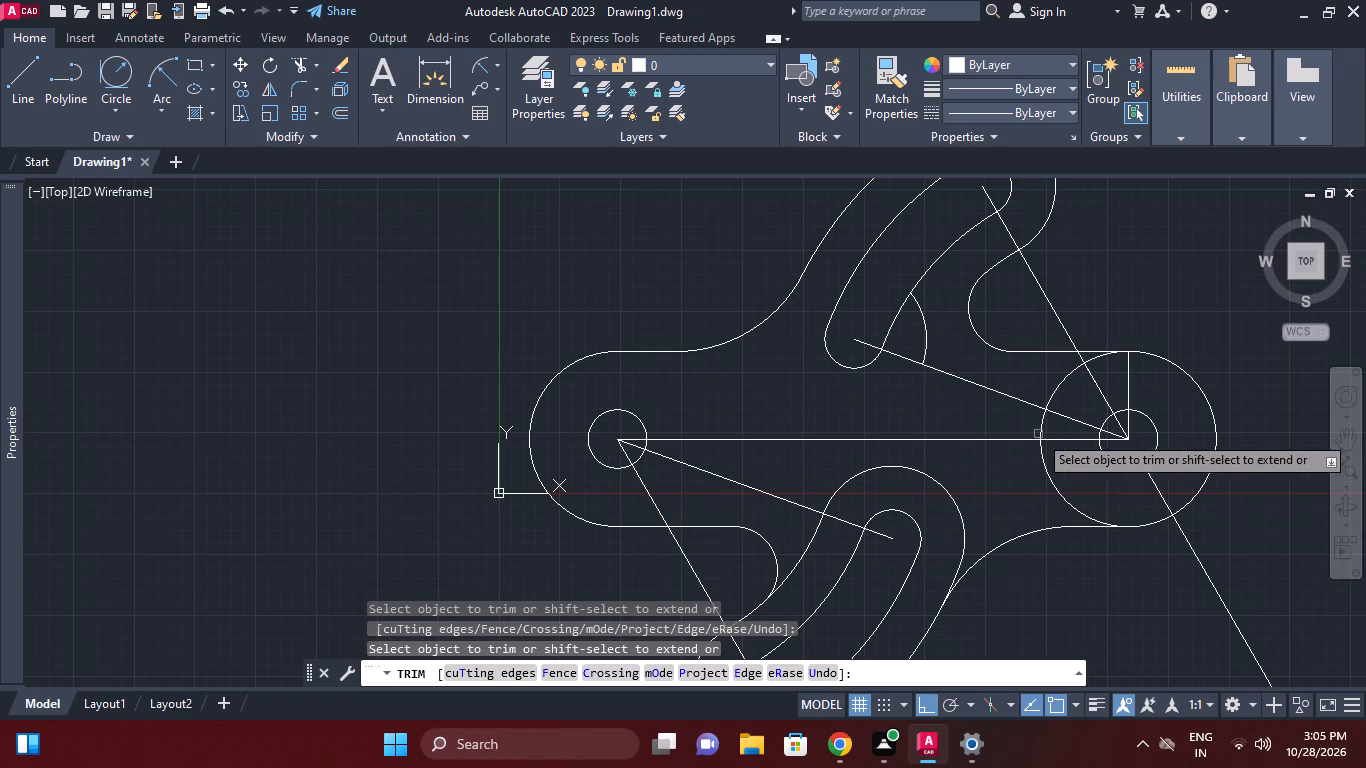
left_click(1102, 359)
left_click(1057, 397)
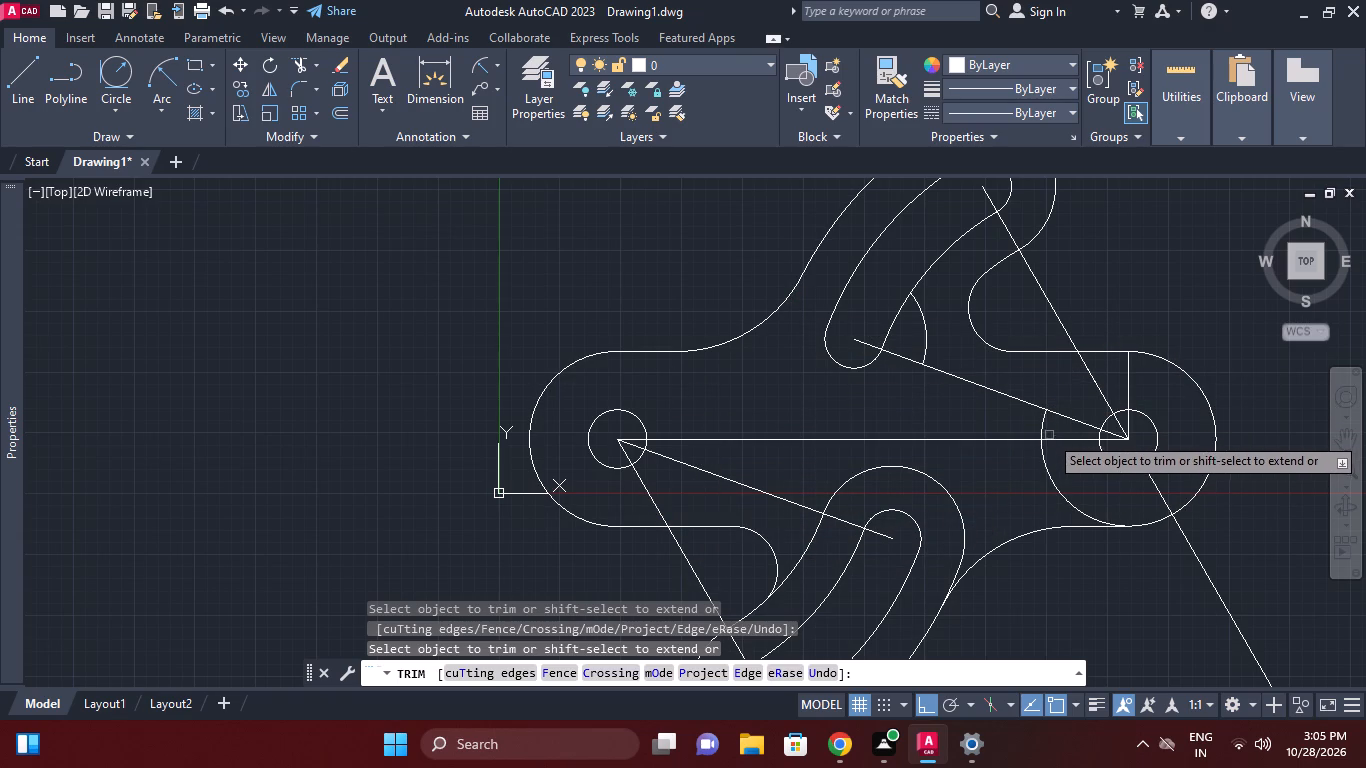
left_click(1047, 436)
left_click(1045, 433)
left_click(1044, 477)
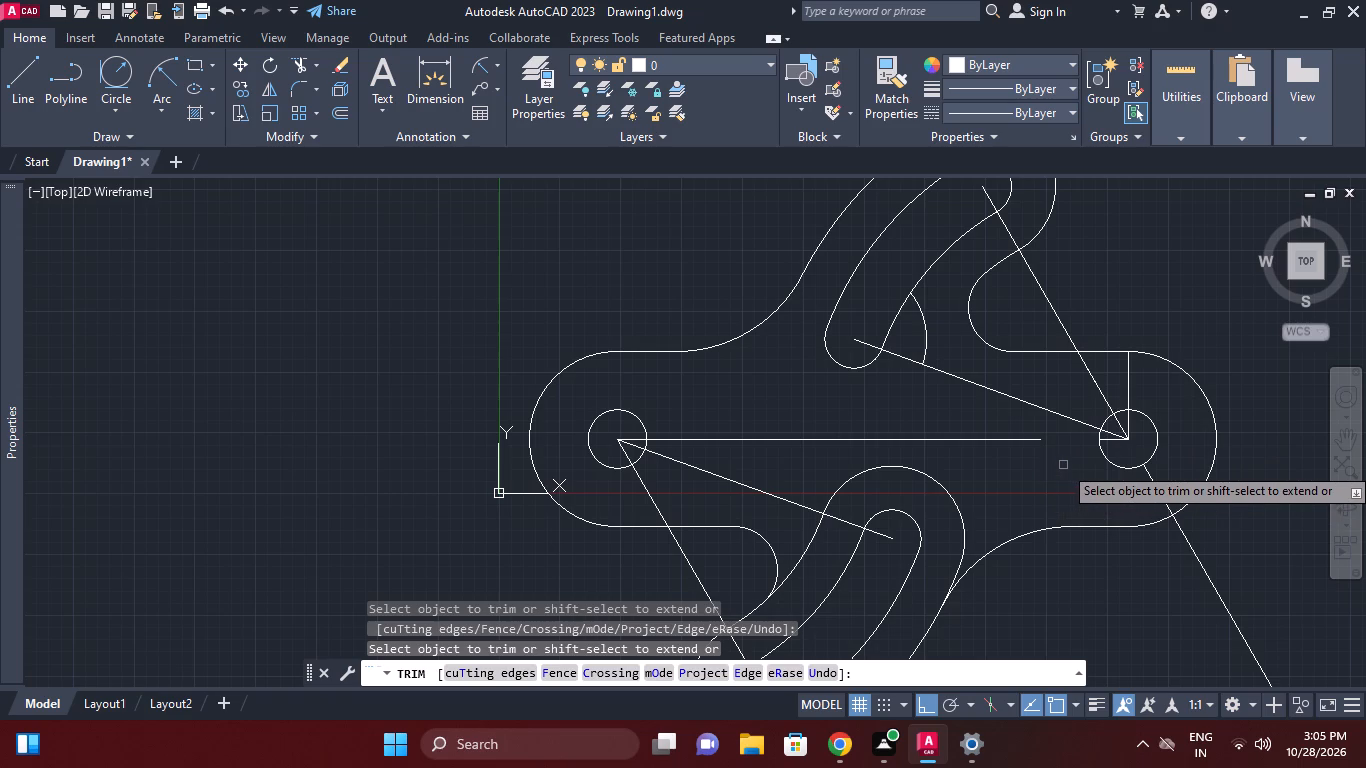
scroll(1095, 449, "up", 2)
key("Escape")
Join the two separated pieces of the horizontal line between the hub centres into one line.
left_click(1130, 429)
left_click(973, 432)
left_click(922, 425)
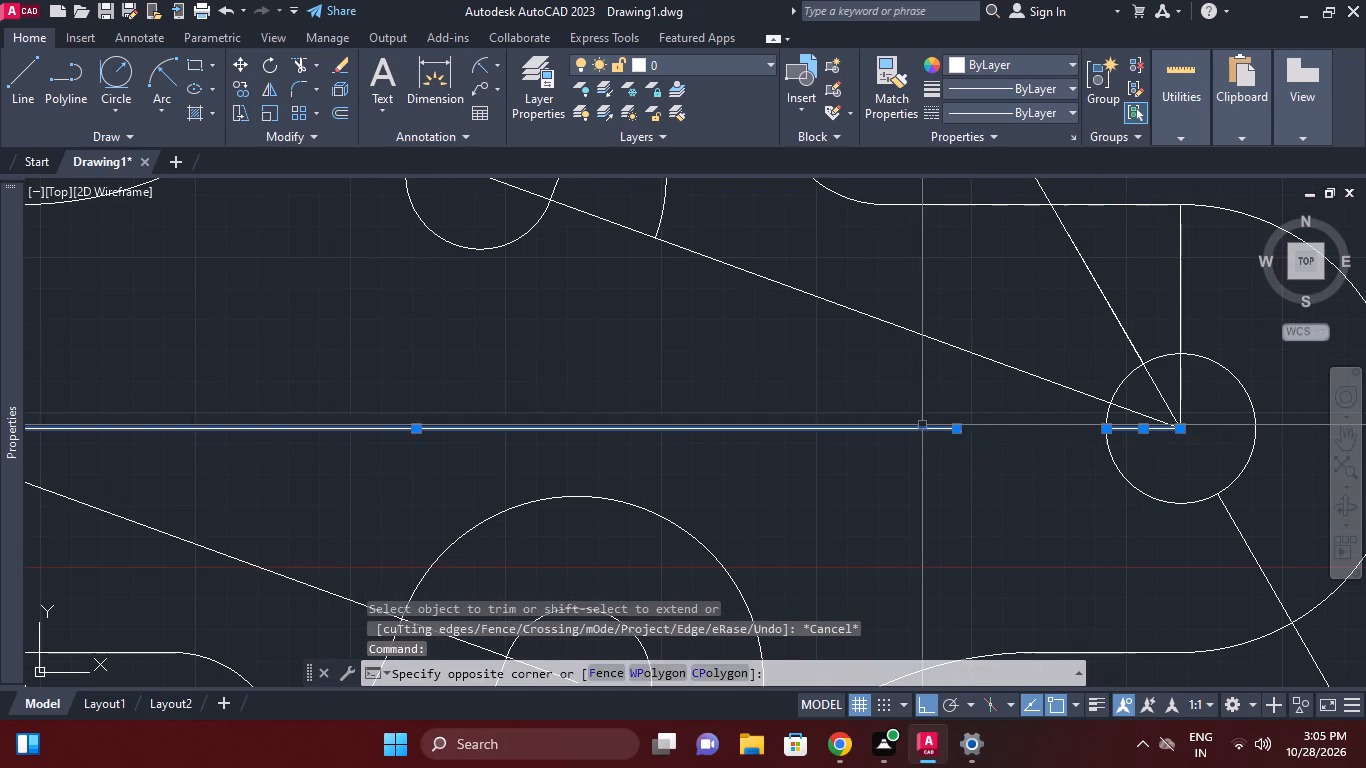
type("j")
key("space")
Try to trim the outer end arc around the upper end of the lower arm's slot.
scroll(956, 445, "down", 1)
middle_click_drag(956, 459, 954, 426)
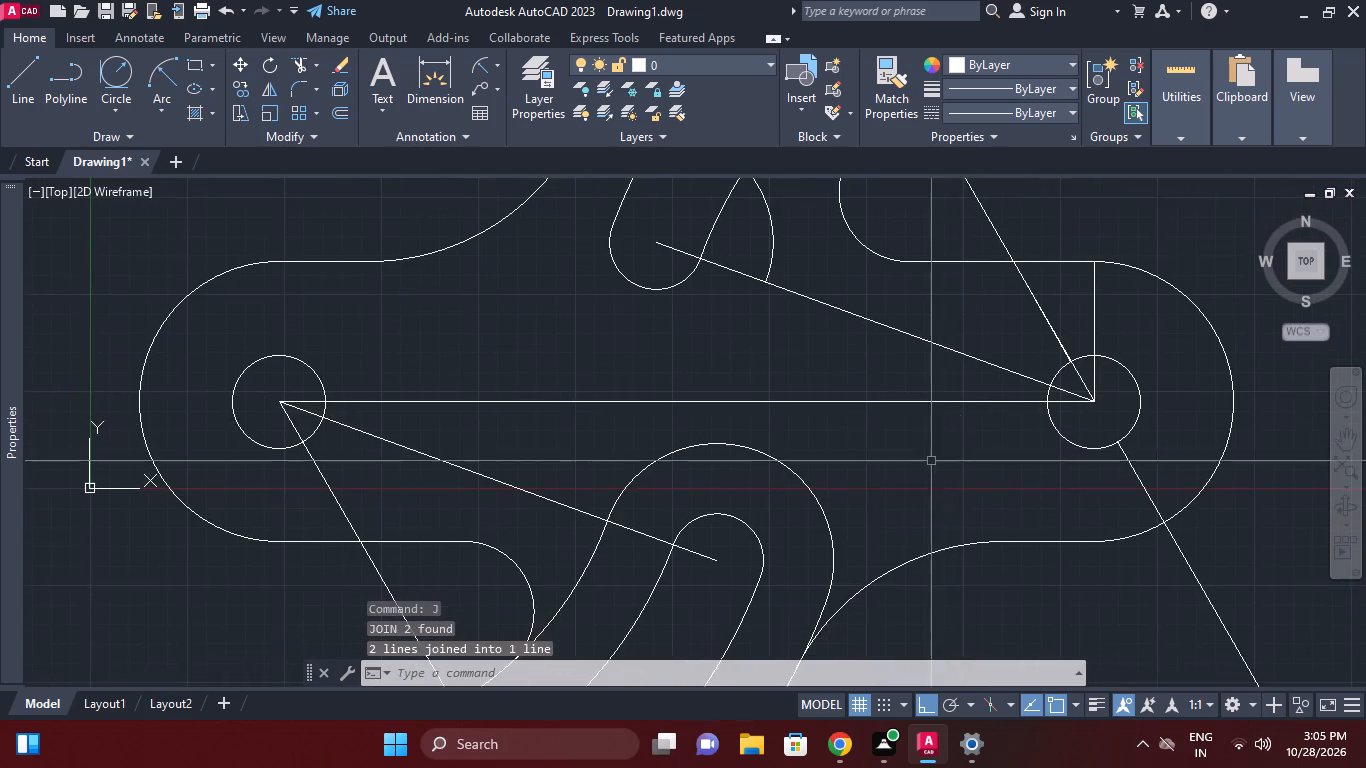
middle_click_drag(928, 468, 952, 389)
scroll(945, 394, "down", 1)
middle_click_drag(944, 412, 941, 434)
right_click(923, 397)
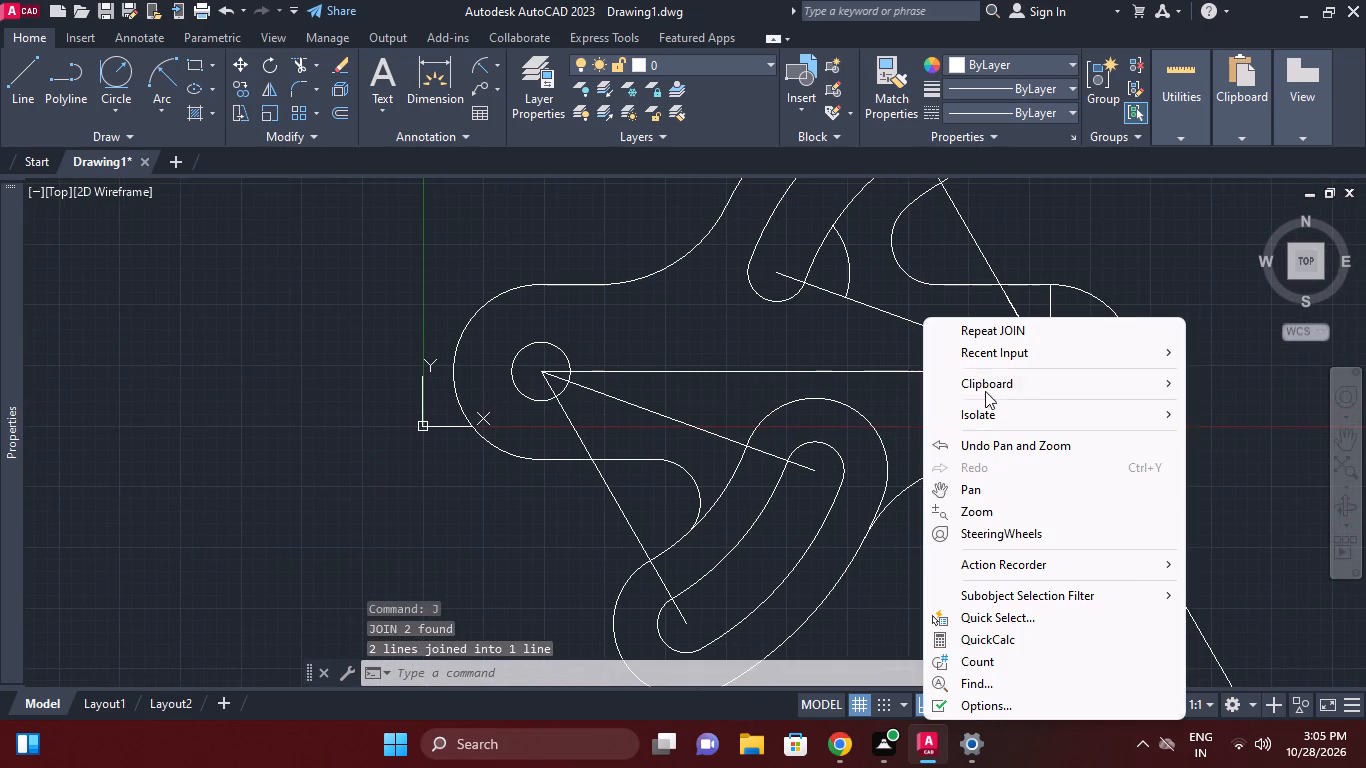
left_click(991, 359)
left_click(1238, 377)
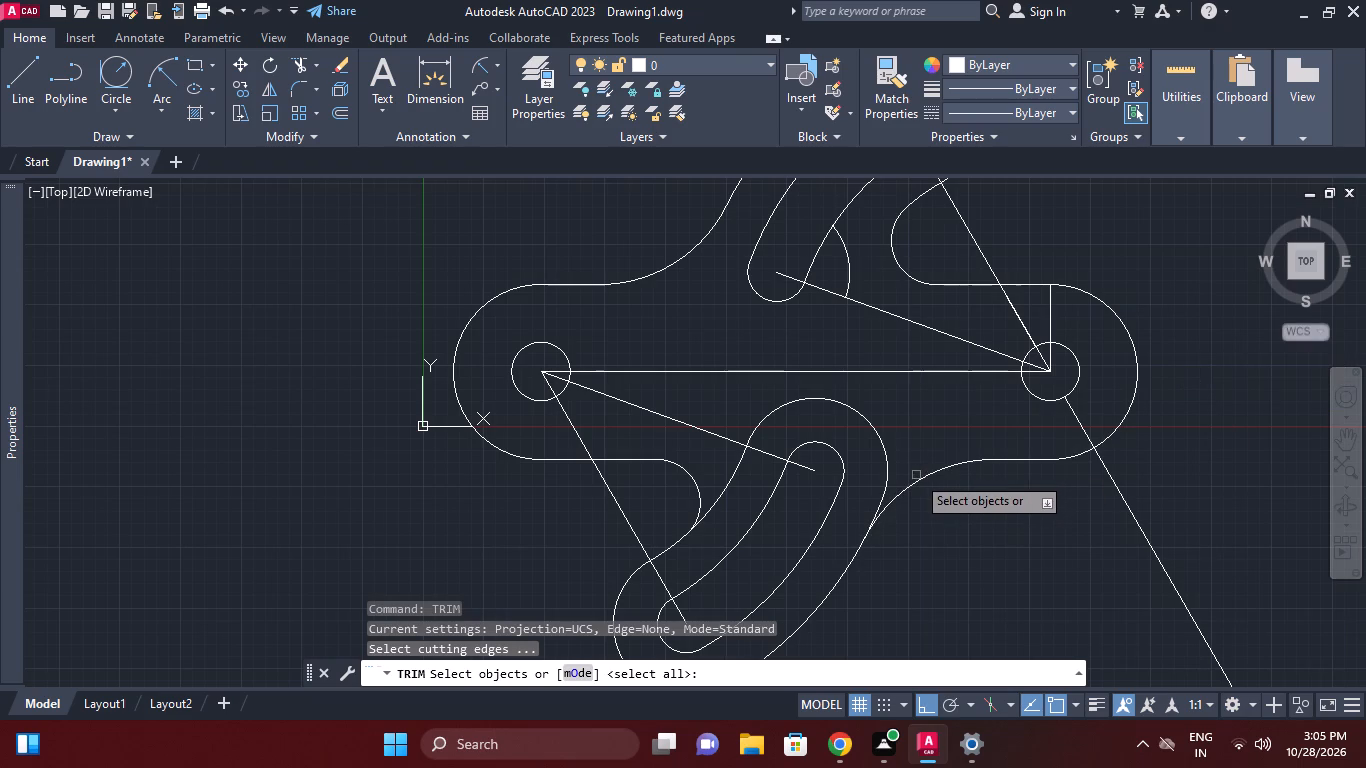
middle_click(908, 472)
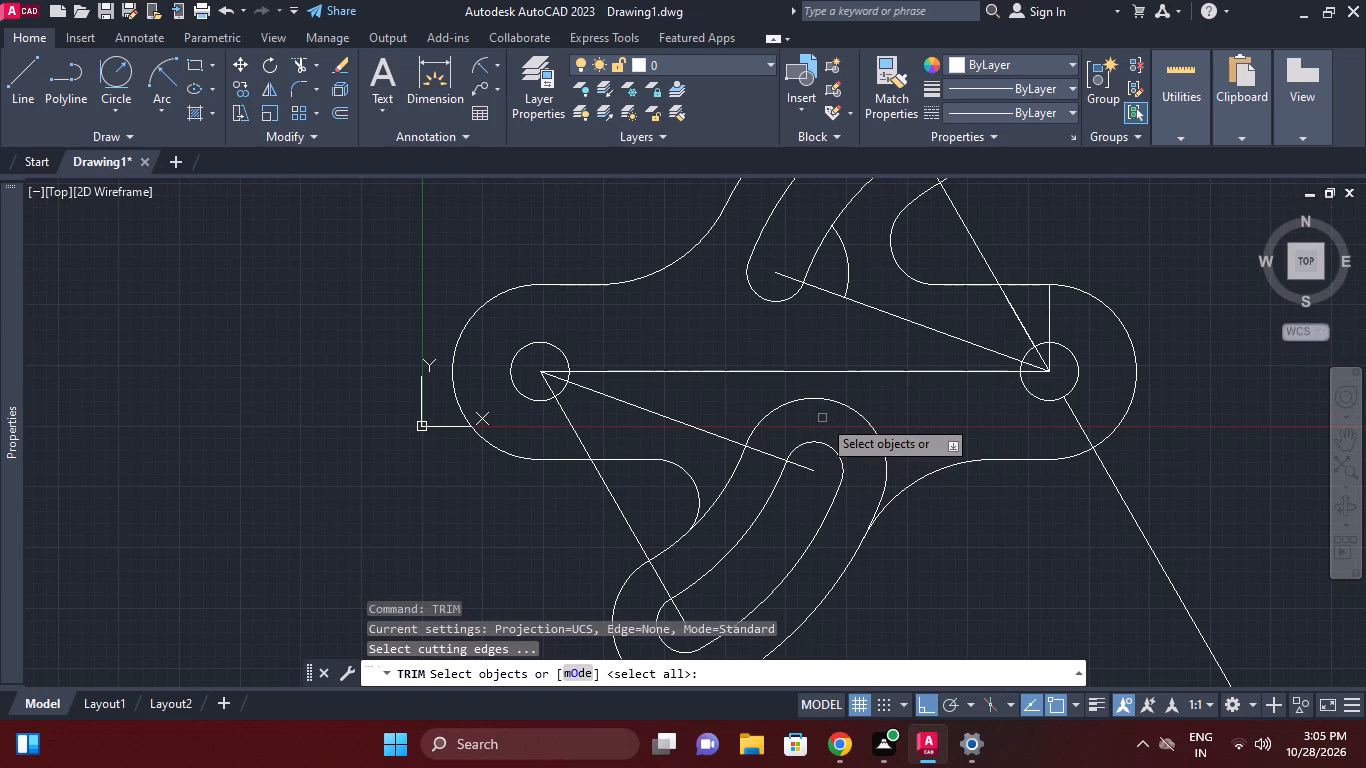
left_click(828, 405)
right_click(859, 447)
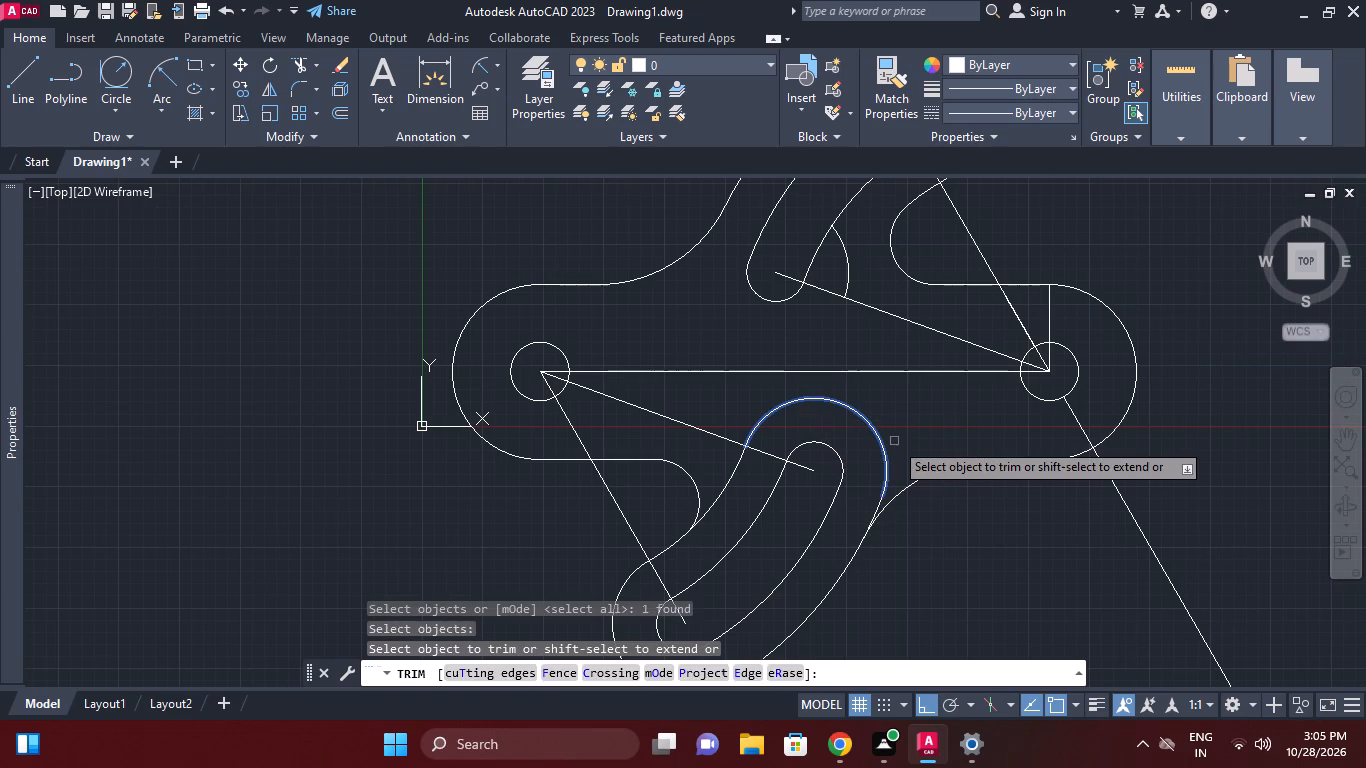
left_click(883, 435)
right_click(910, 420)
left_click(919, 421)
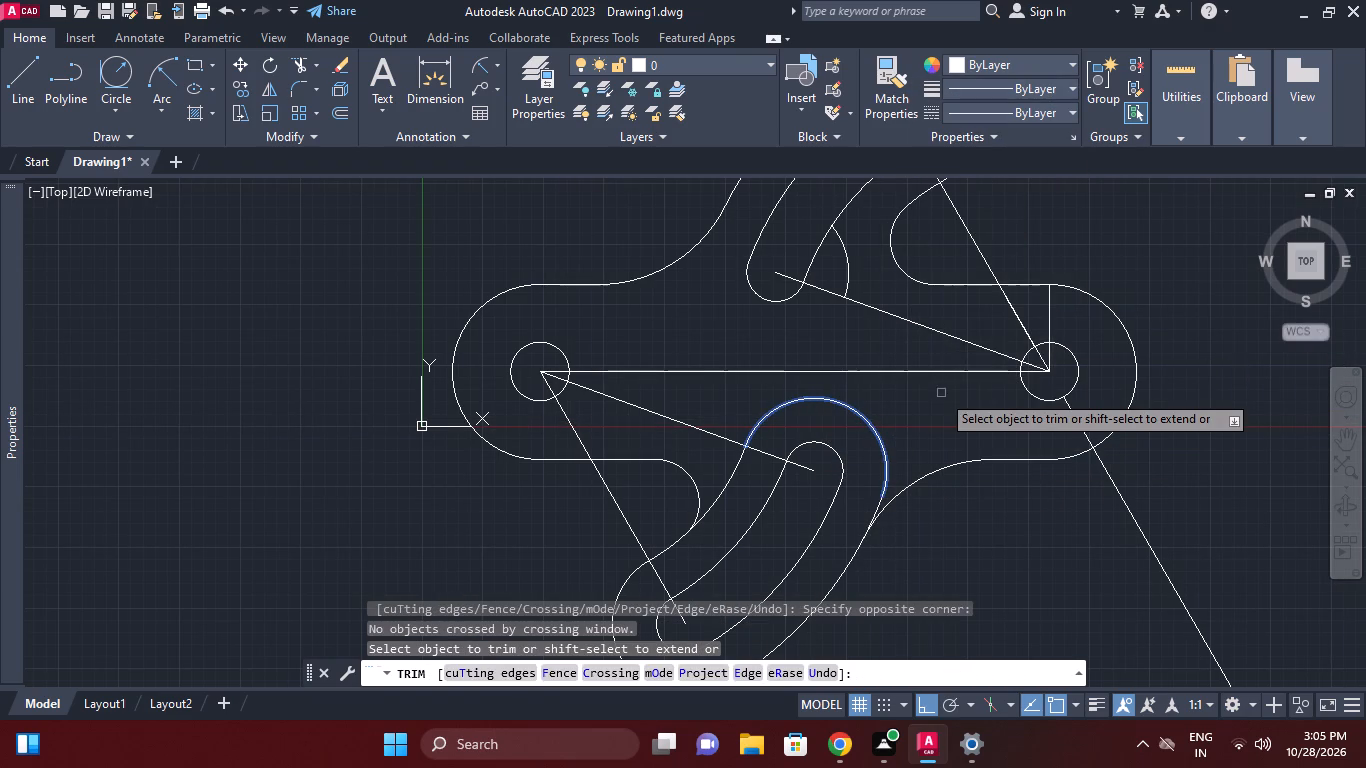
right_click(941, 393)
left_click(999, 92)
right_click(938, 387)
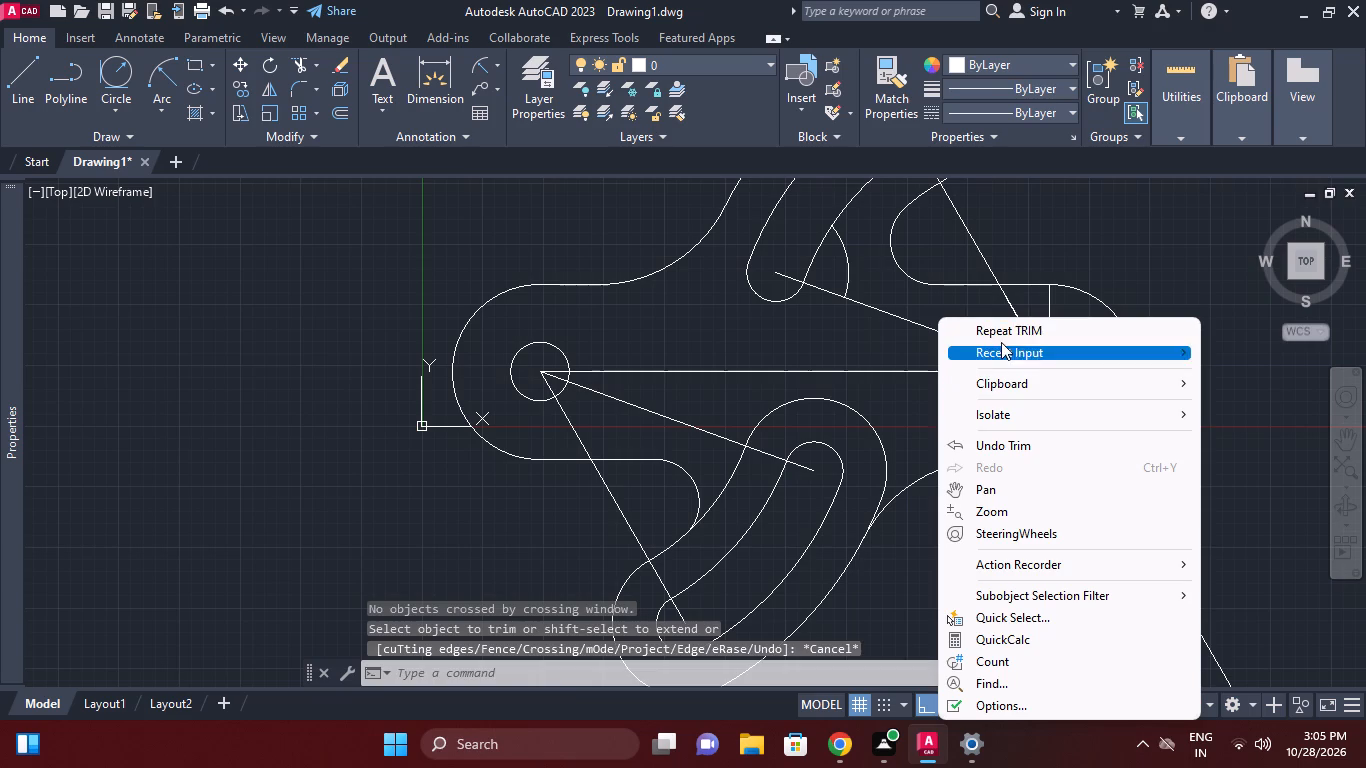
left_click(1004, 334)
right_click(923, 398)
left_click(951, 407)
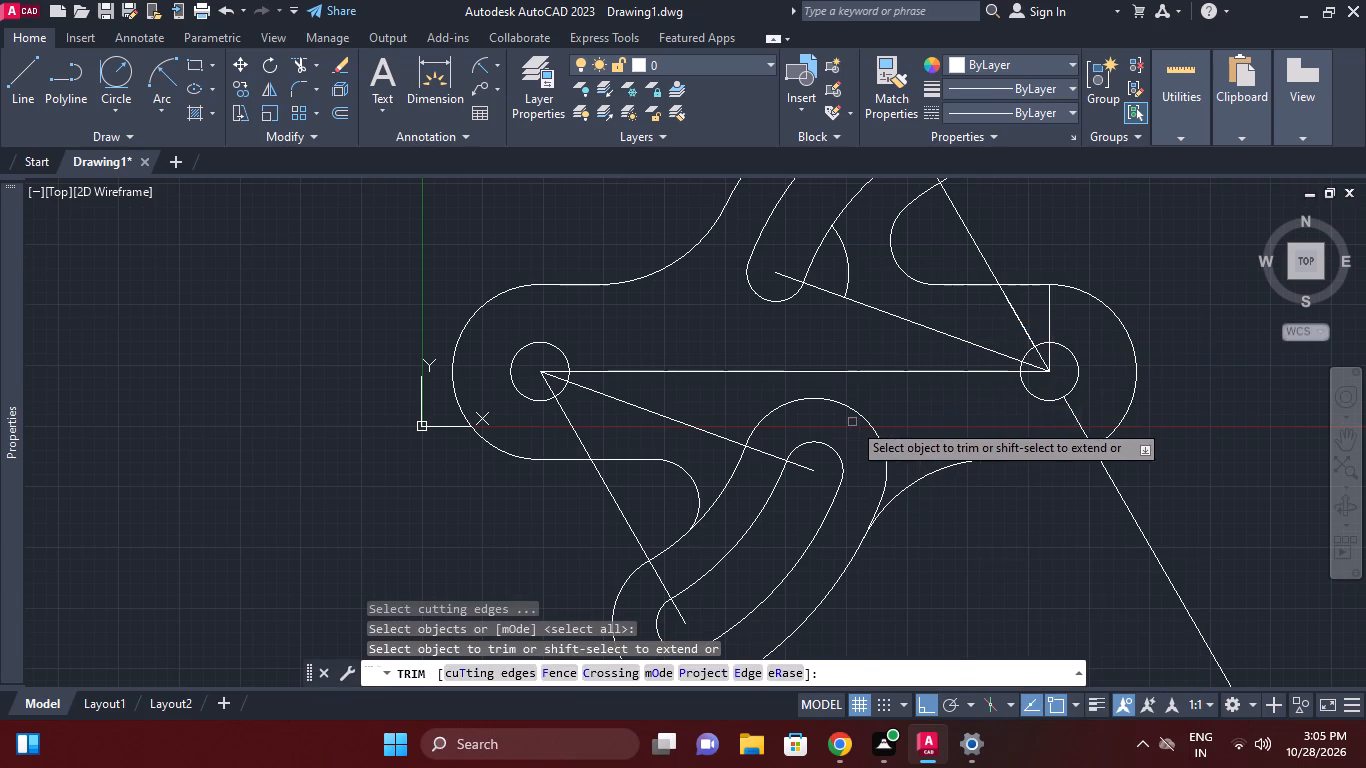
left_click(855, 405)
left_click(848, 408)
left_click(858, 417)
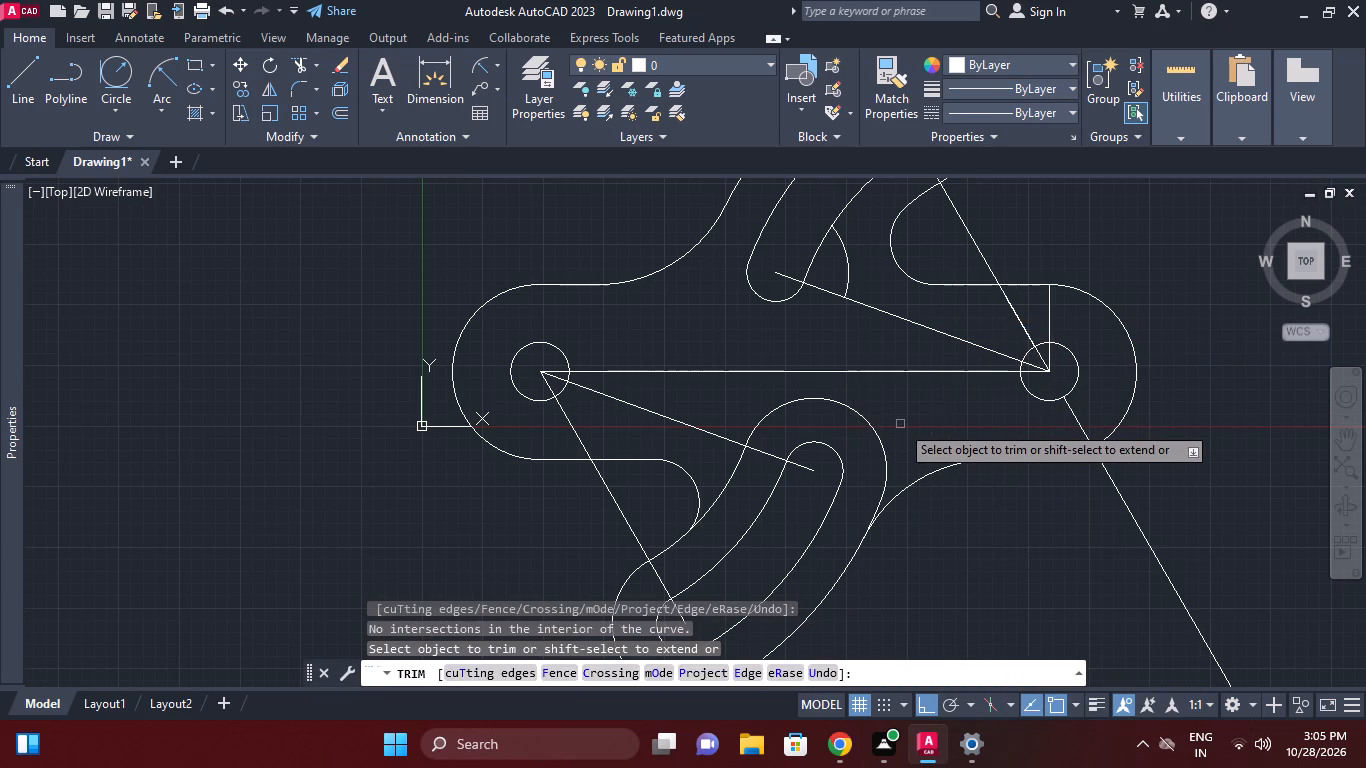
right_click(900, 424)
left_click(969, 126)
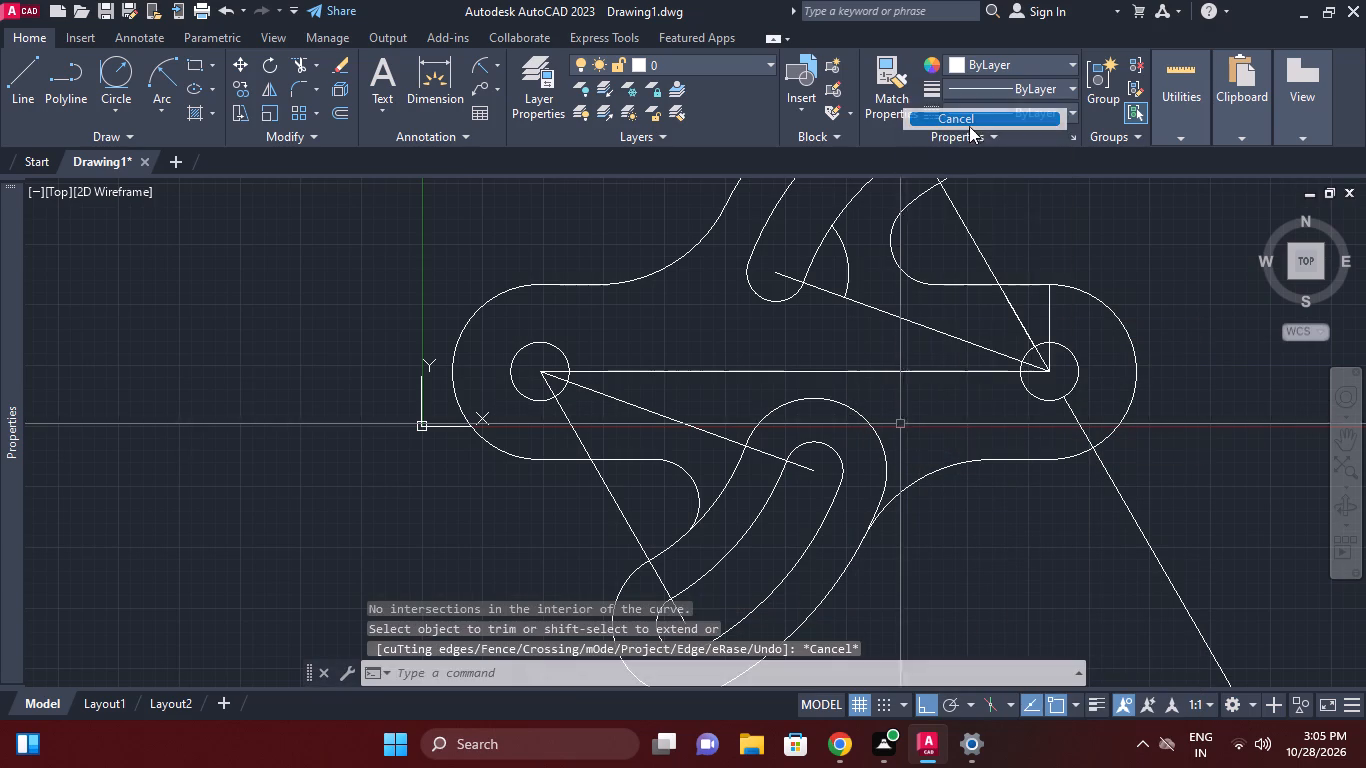
Erase the outer end arc around the upper end of the lower arm's slot.
left_click(848, 408)
right_click(874, 395)
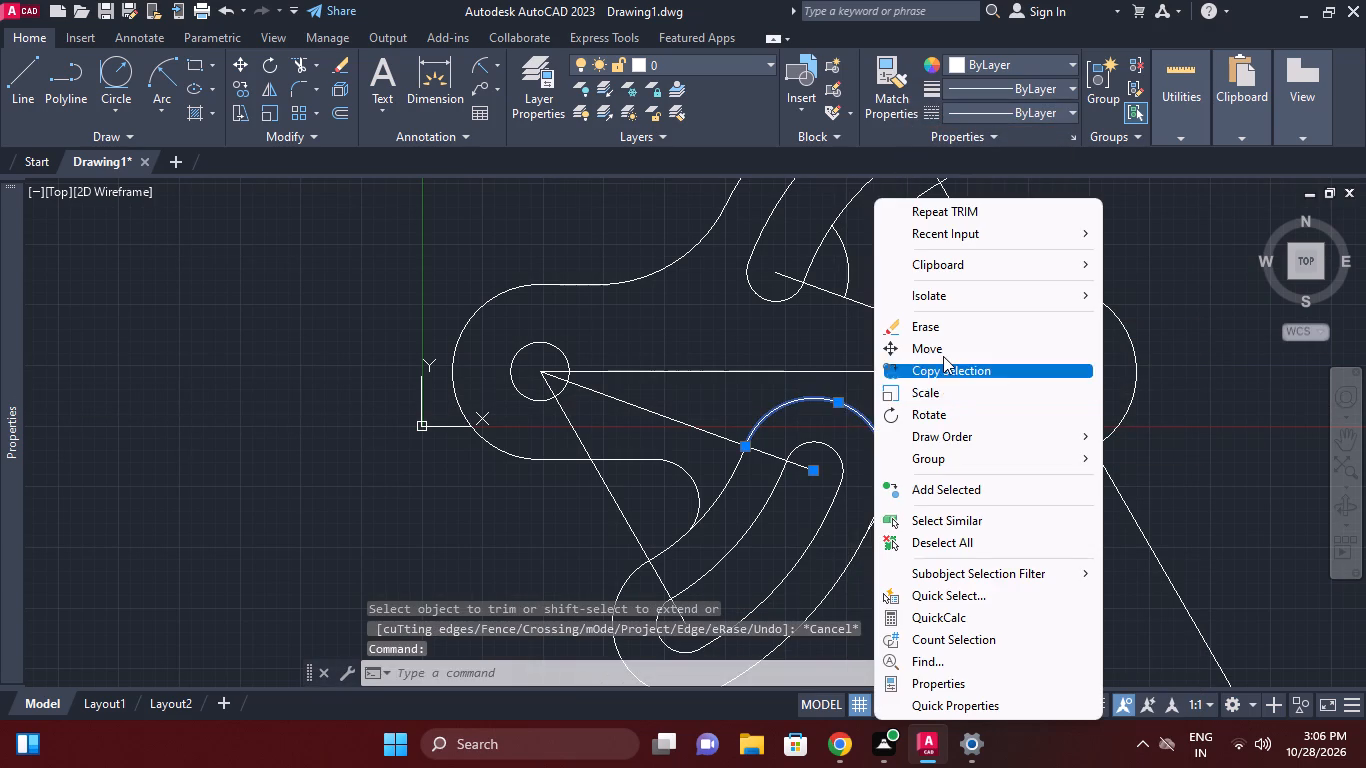
left_click(934, 327)
right_click(907, 403)
left_click(855, 408)
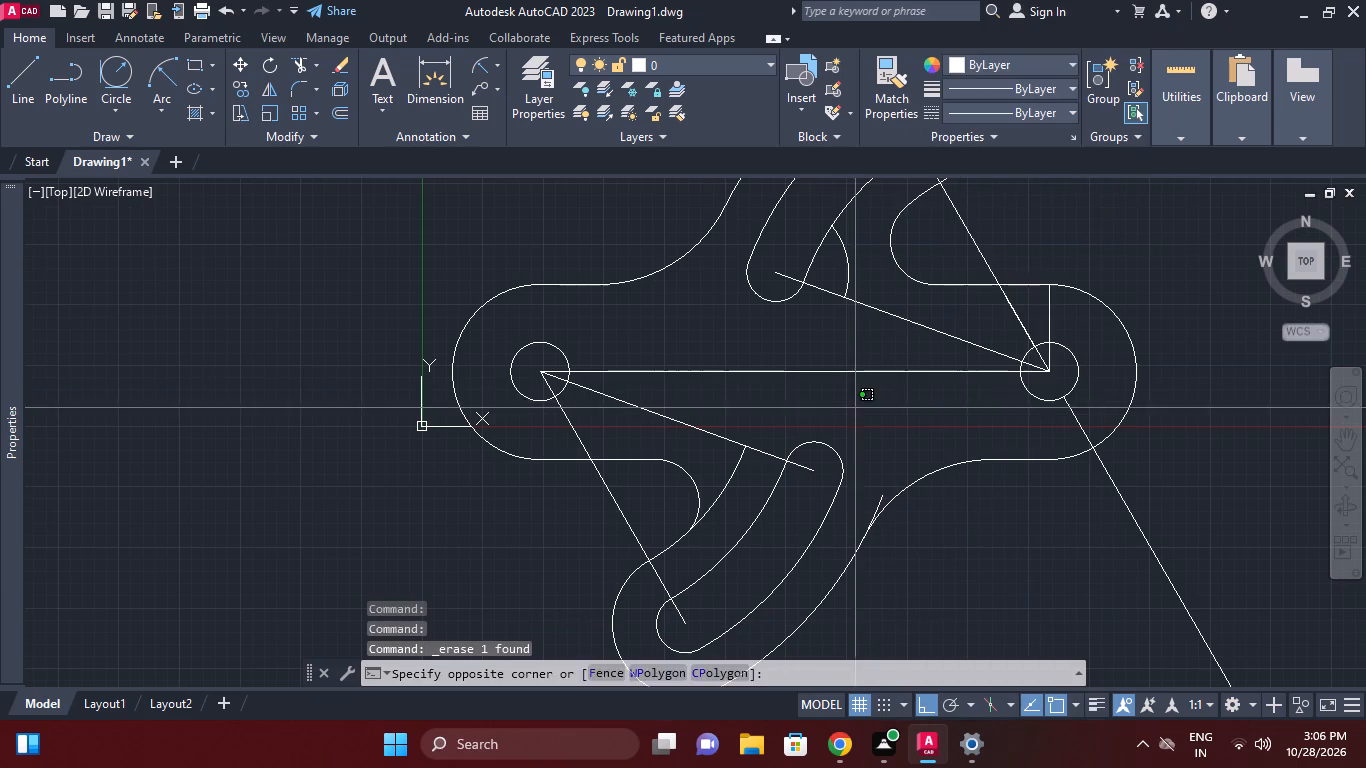
left_click(806, 392)
Trim the leftover stubs of the lower arm's outline curves beyond the blend arcs on both sides.
left_click(304, 65)
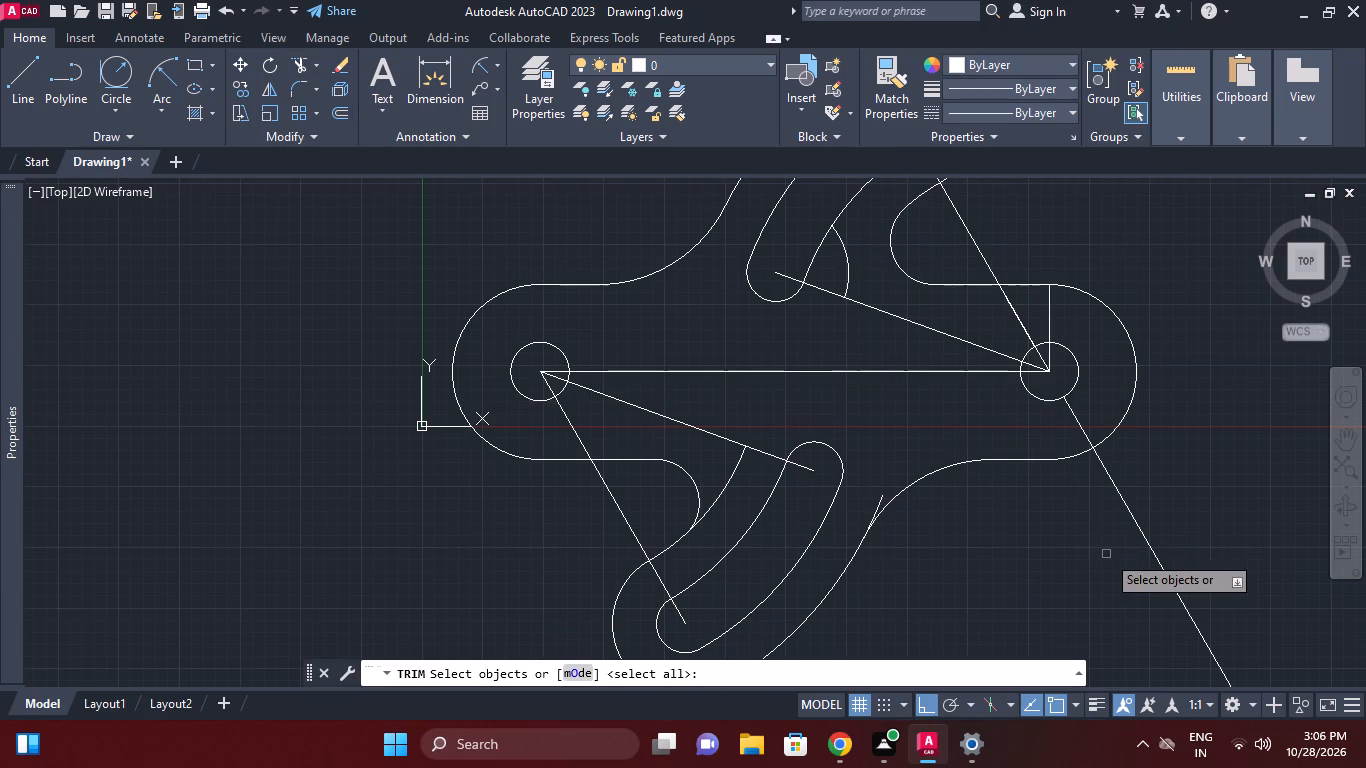
right_click(1073, 554)
left_click(1151, 383)
scroll(926, 489, "up", 1)
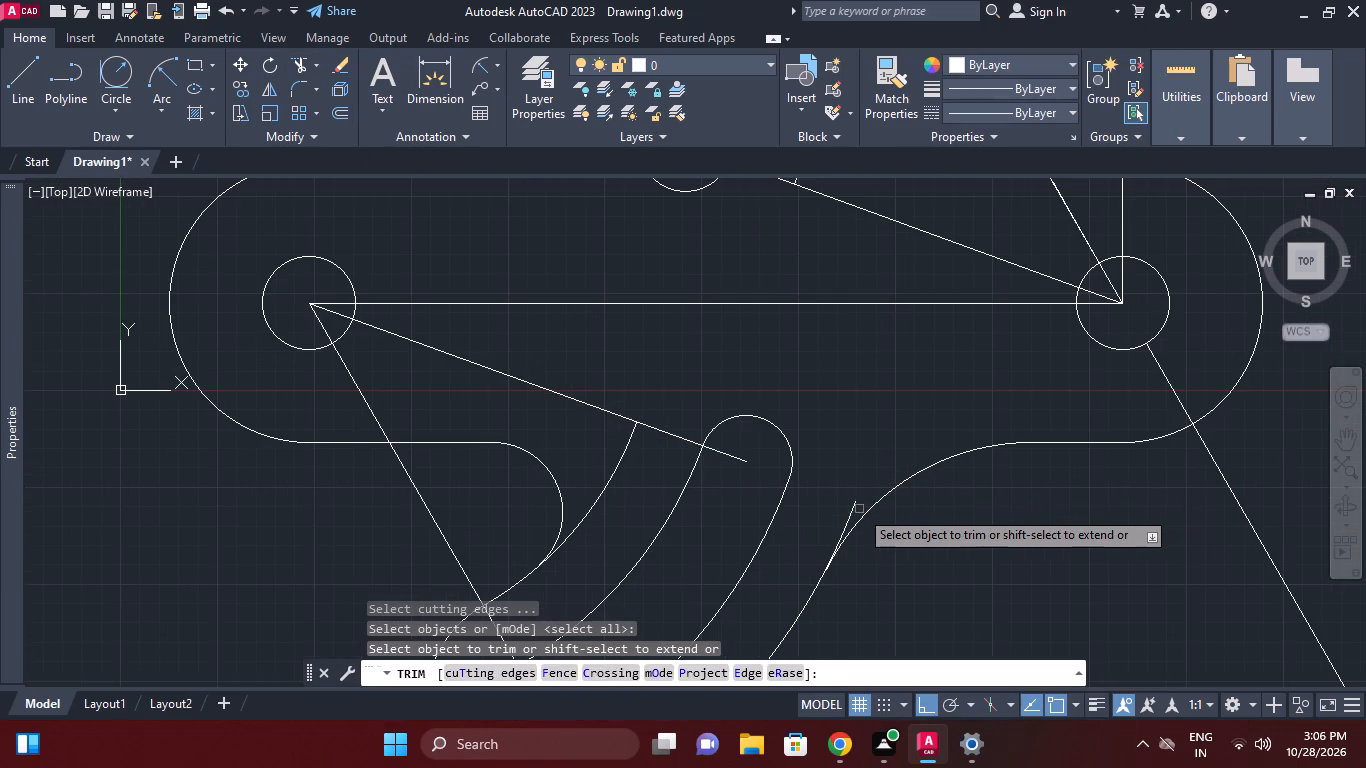
left_click(854, 510)
left_click(627, 444)
scroll(772, 475, "down", 1)
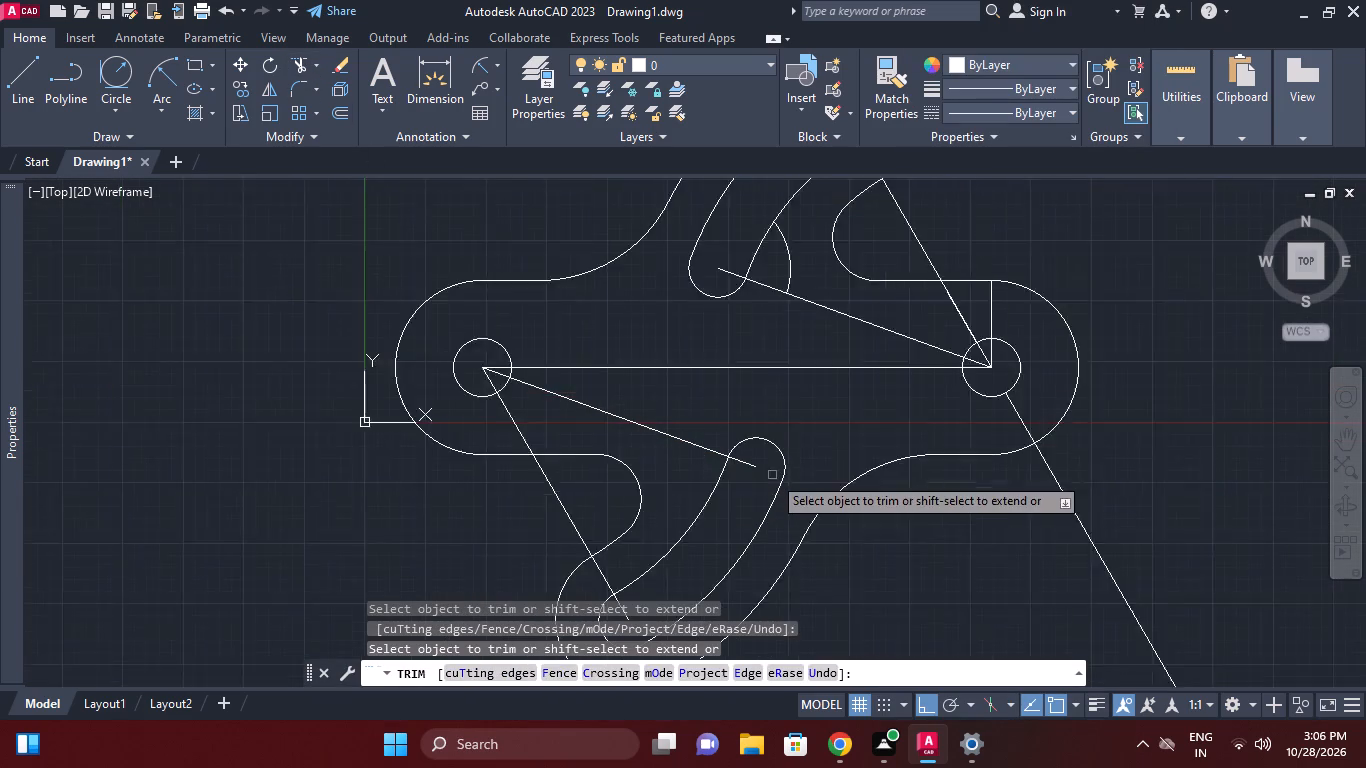
scroll(772, 475, "down", 1)
middle_click_drag(881, 493, 914, 528)
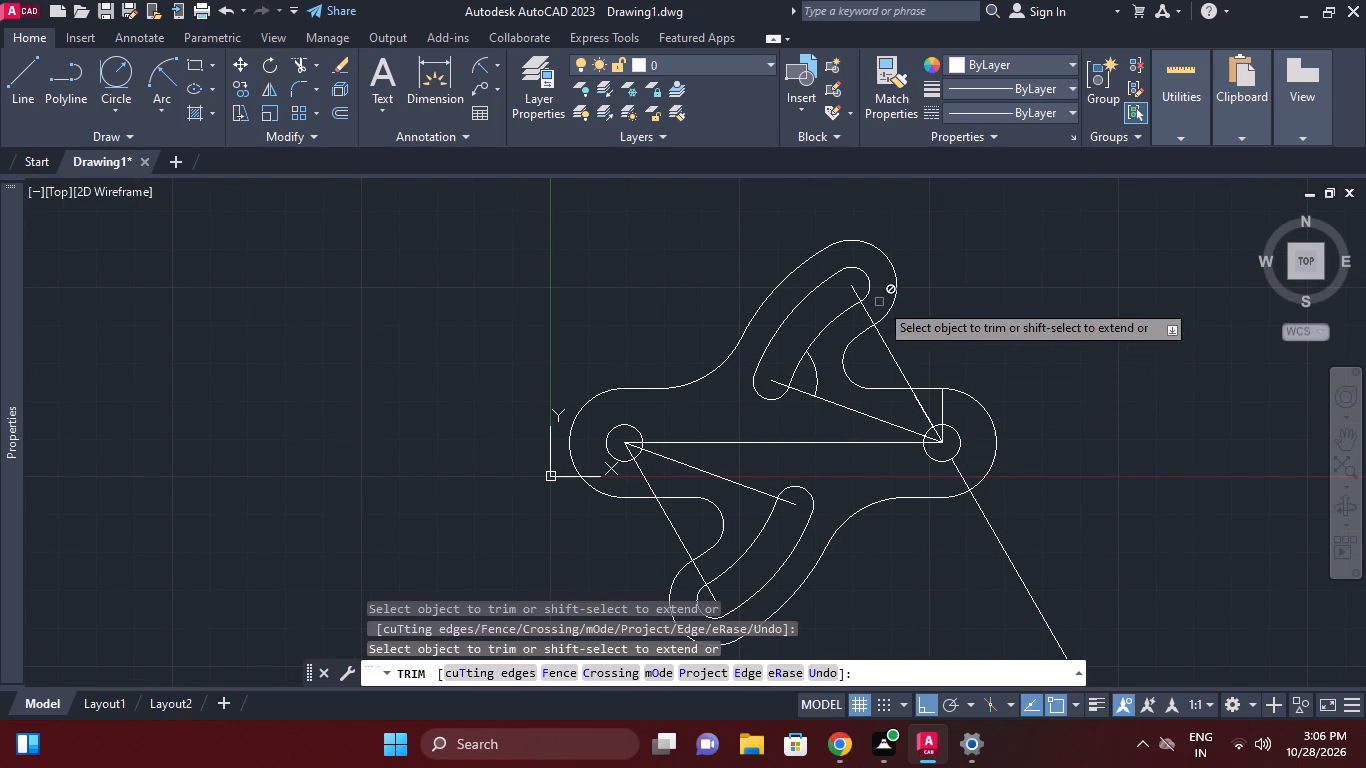
right_click(988, 333)
left_click(1032, 365)
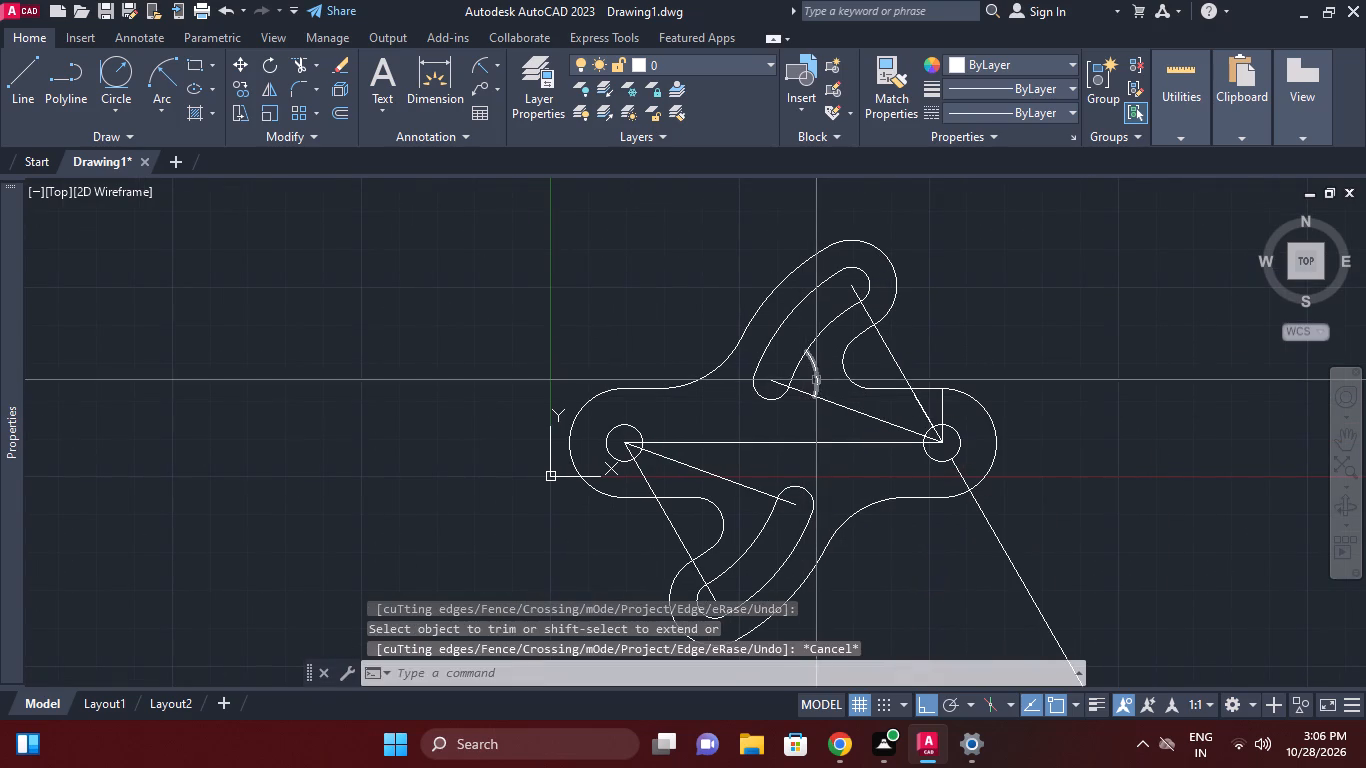
Erase the leftover arc fragment beside the lower end of the upper arm's slot.
left_click(816, 379)
right_click(816, 379)
left_click(881, 329)
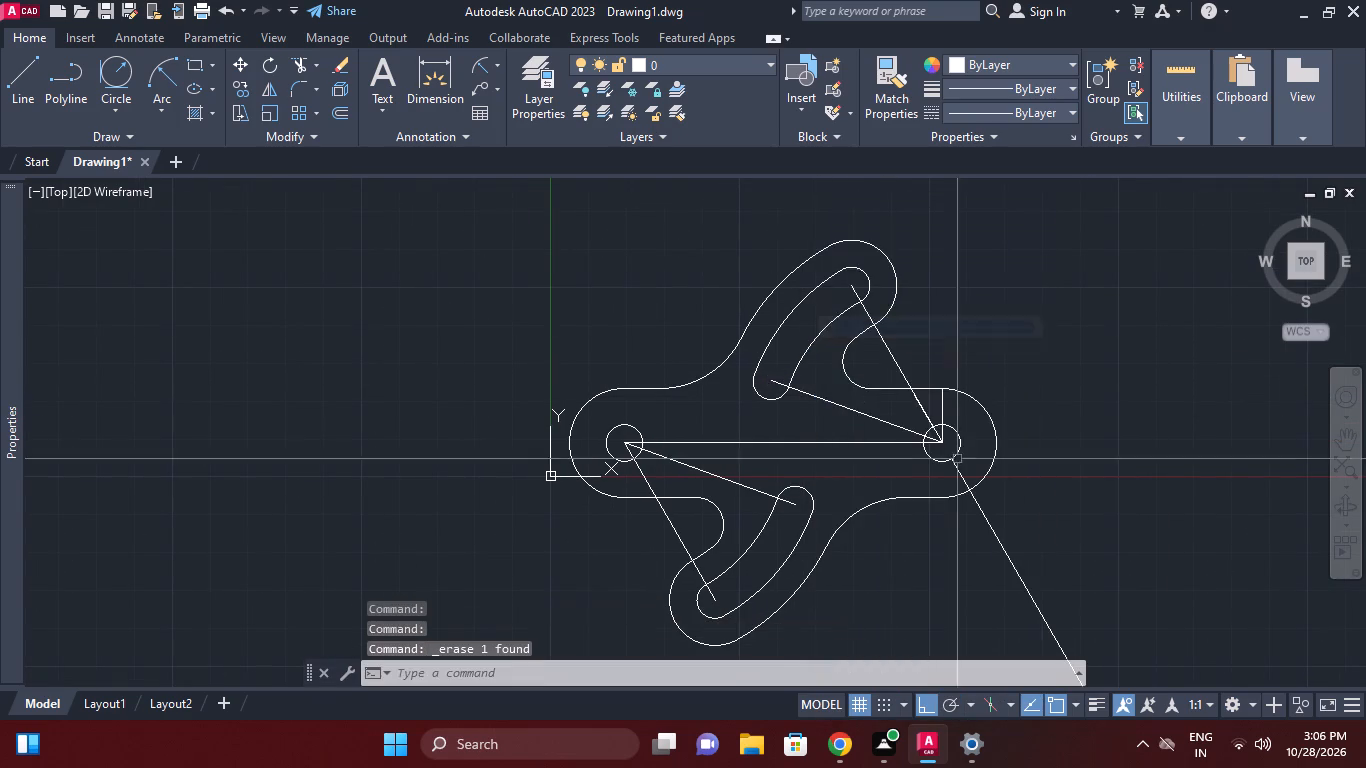
Change the colour of the four construction lines from the hub centres to the slot ends to 8.
middle_click_drag(959, 461, 1050, 469)
left_click(928, 408)
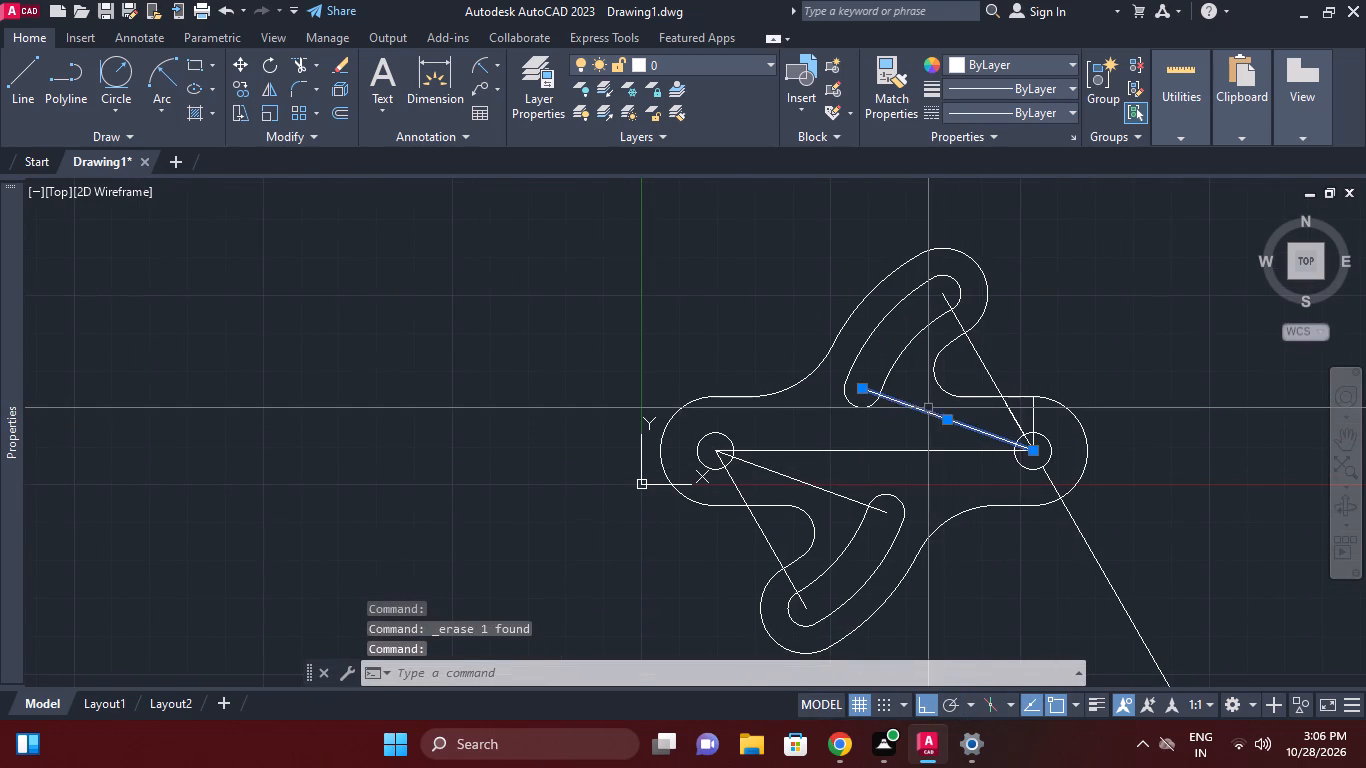
left_click(975, 347)
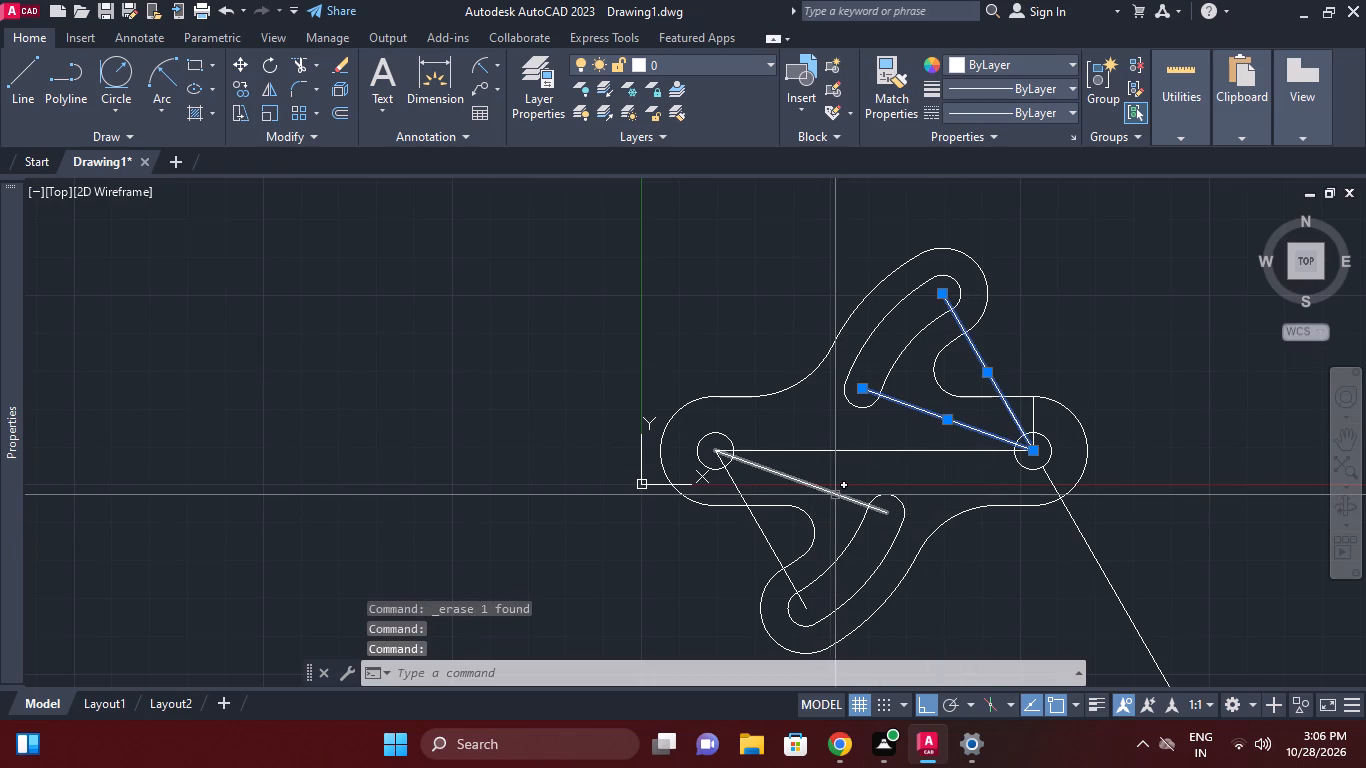
left_click(835, 495)
left_click(767, 542)
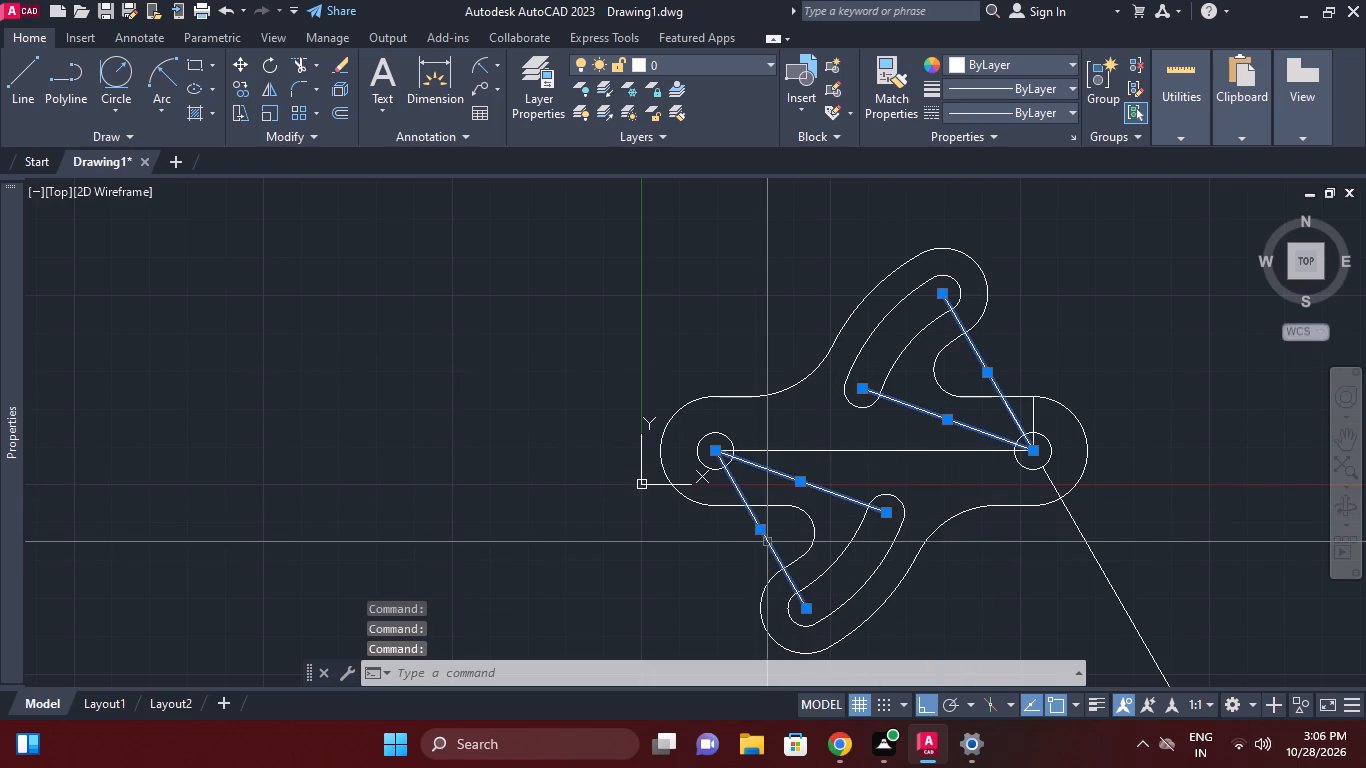
left_click(1019, 60)
left_click(1092, 258)
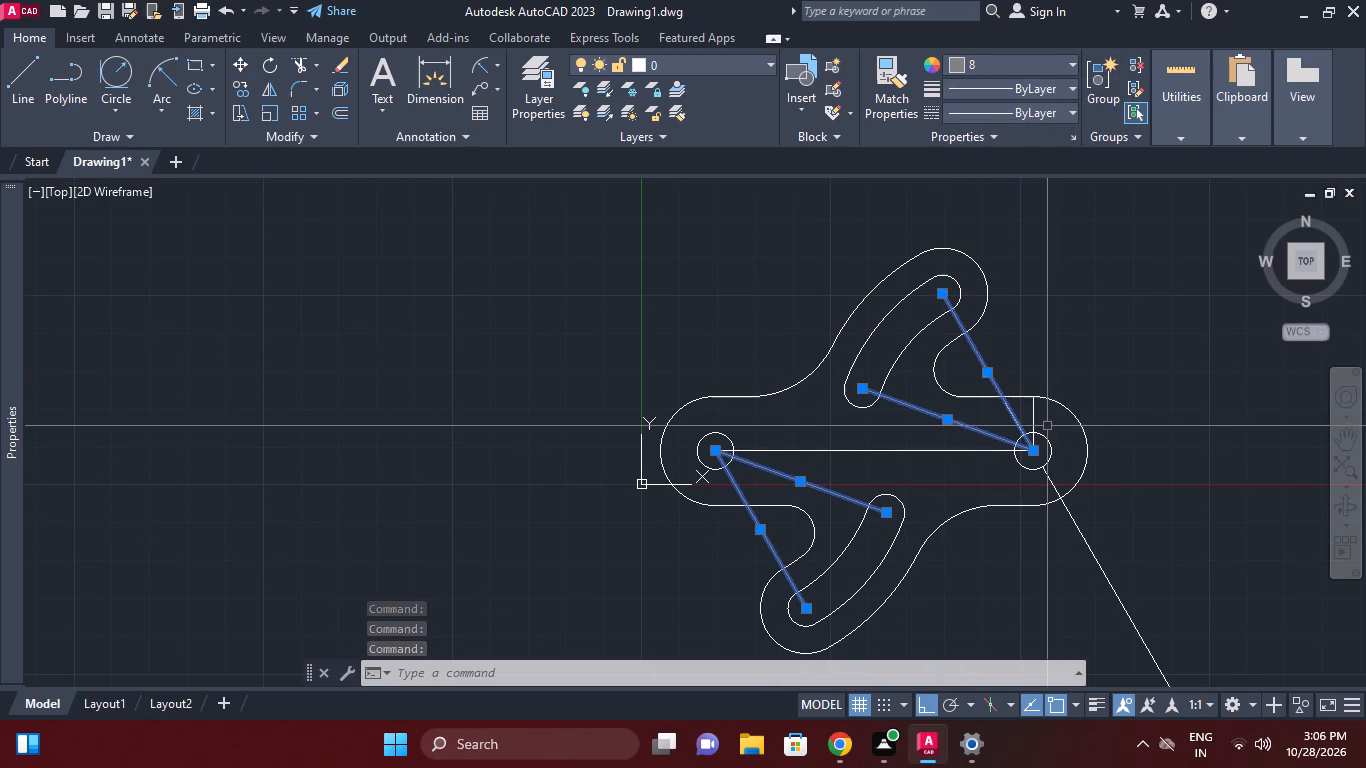
key("Escape")
Erase the vertical construction line from the right-hand hub's centre to the top of its outer arc.
left_click(1037, 418)
double_click(1034, 413)
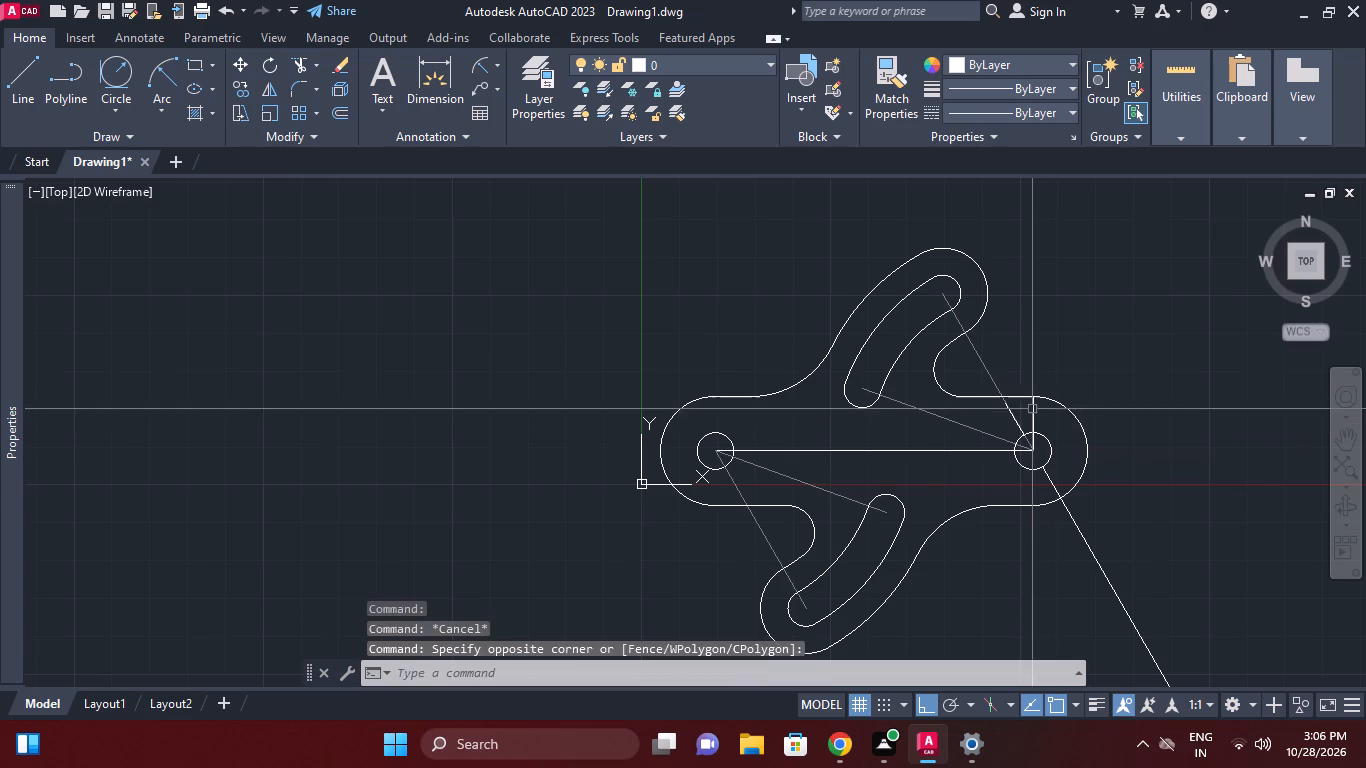
left_click(1032, 406)
right_click(1032, 406)
left_click(1092, 332)
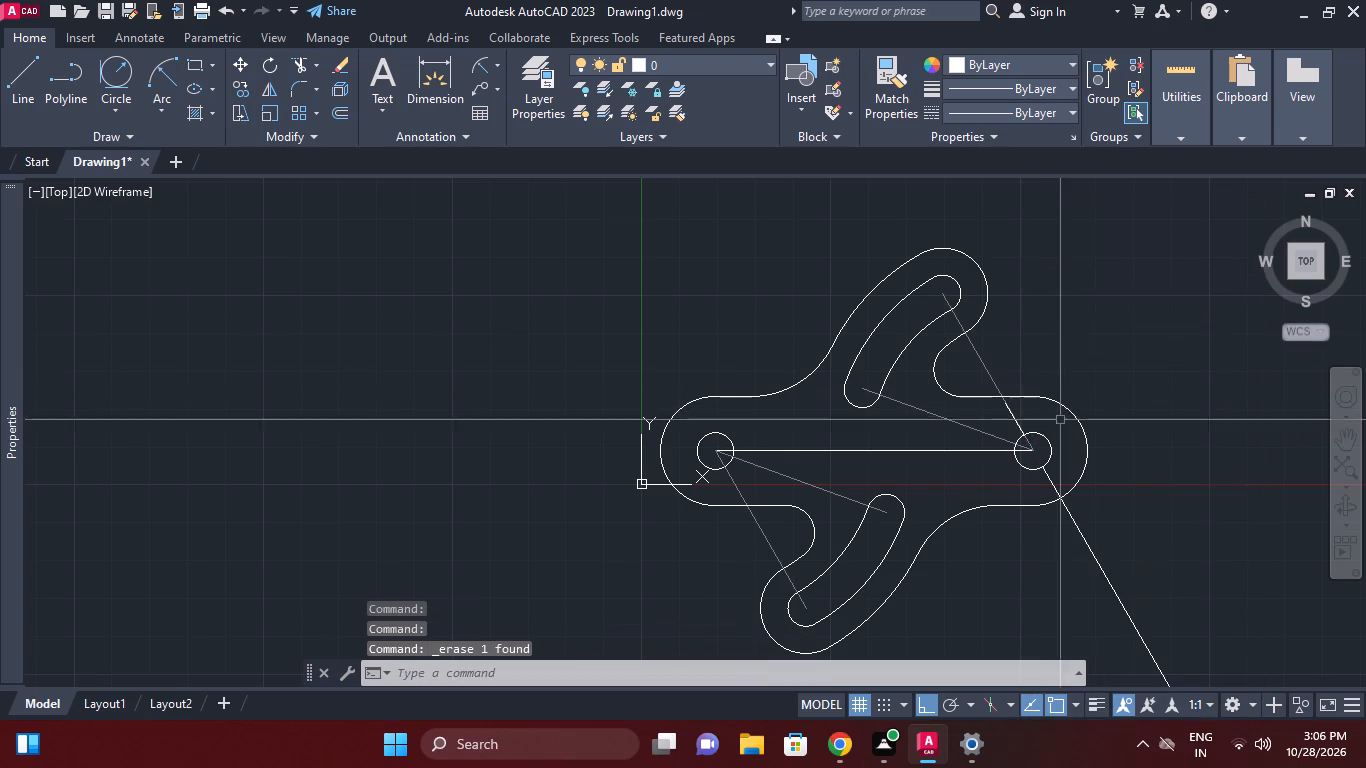
Add centre marks to the outer arcs of the left-hand and right-hand hubs.
type("cm")
key("space")
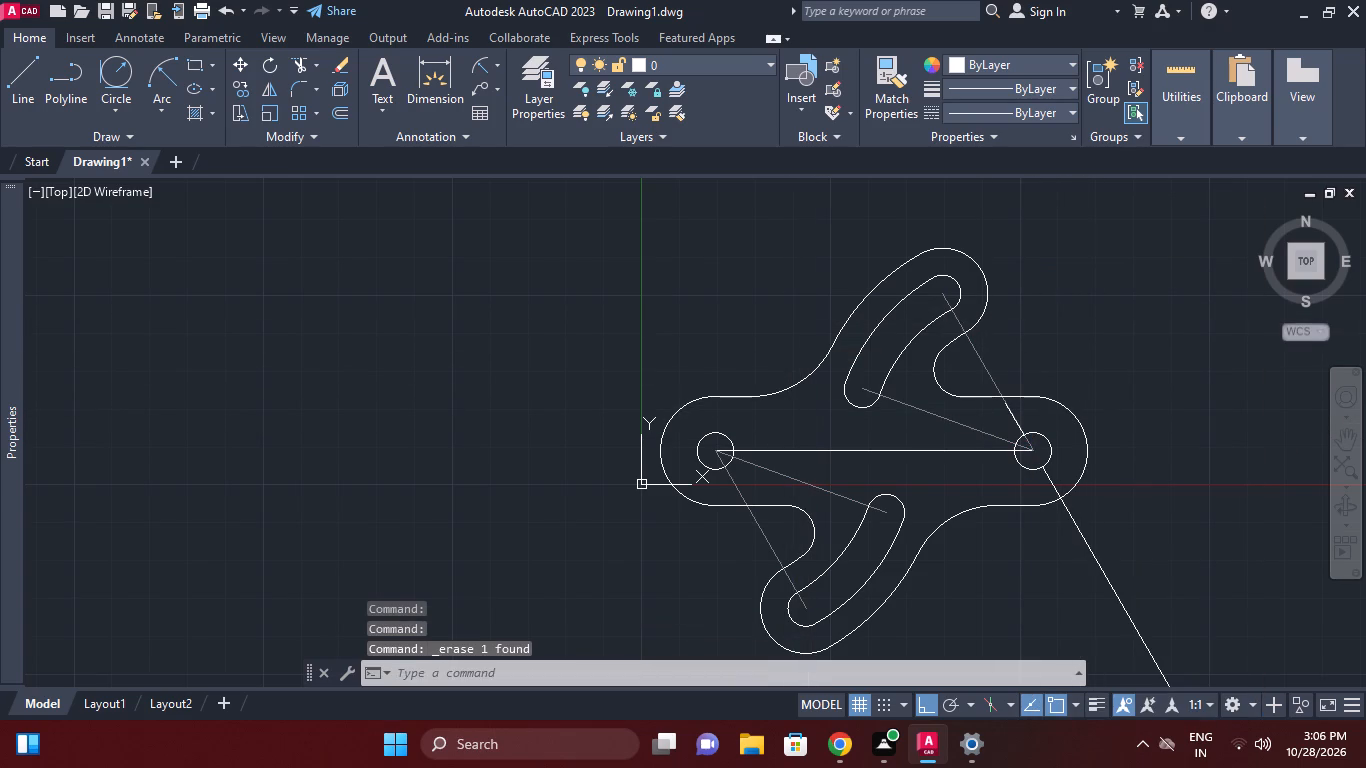
left_click(694, 400)
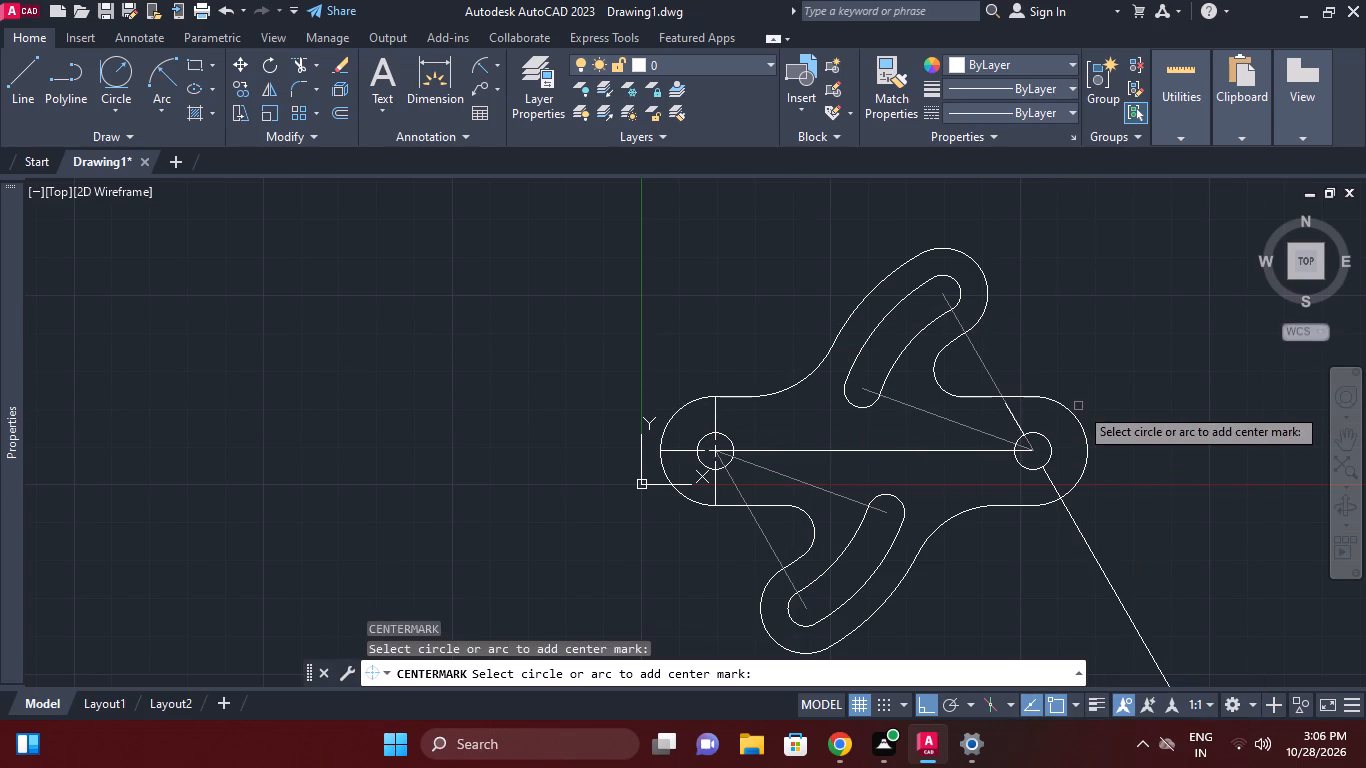
left_click(1065, 410)
right_click(1104, 368)
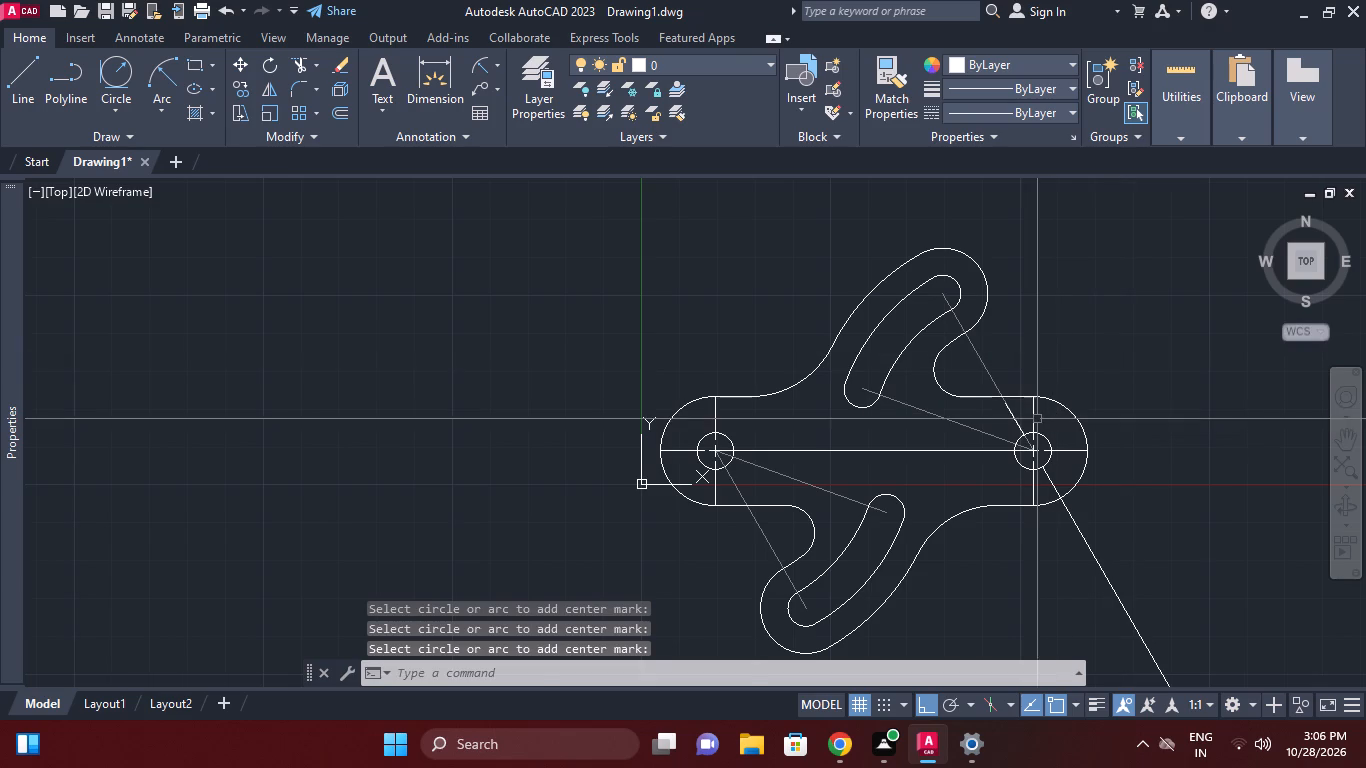
Change the colour of the right-hand hub's centre mark to 8.
left_click(1037, 418)
left_click(1026, 414)
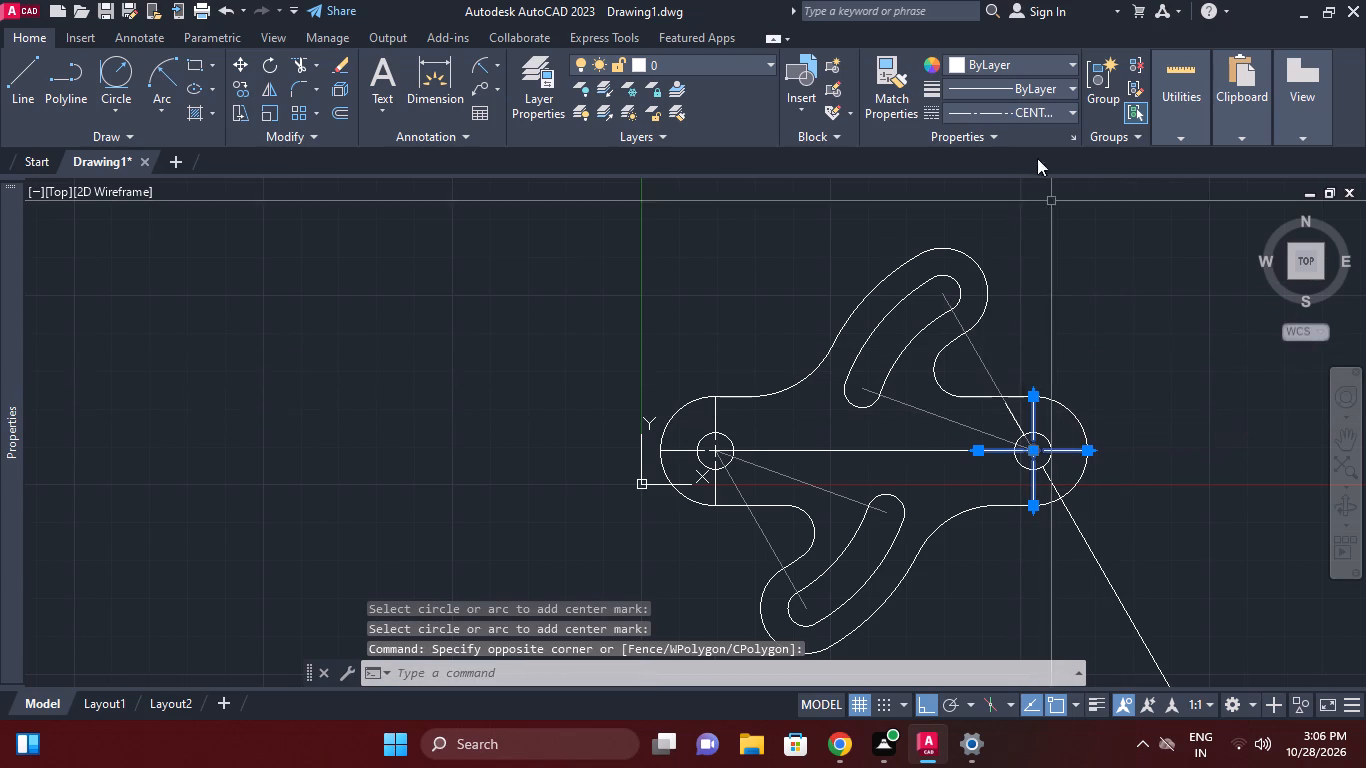
left_click(1022, 71)
left_click(1094, 256)
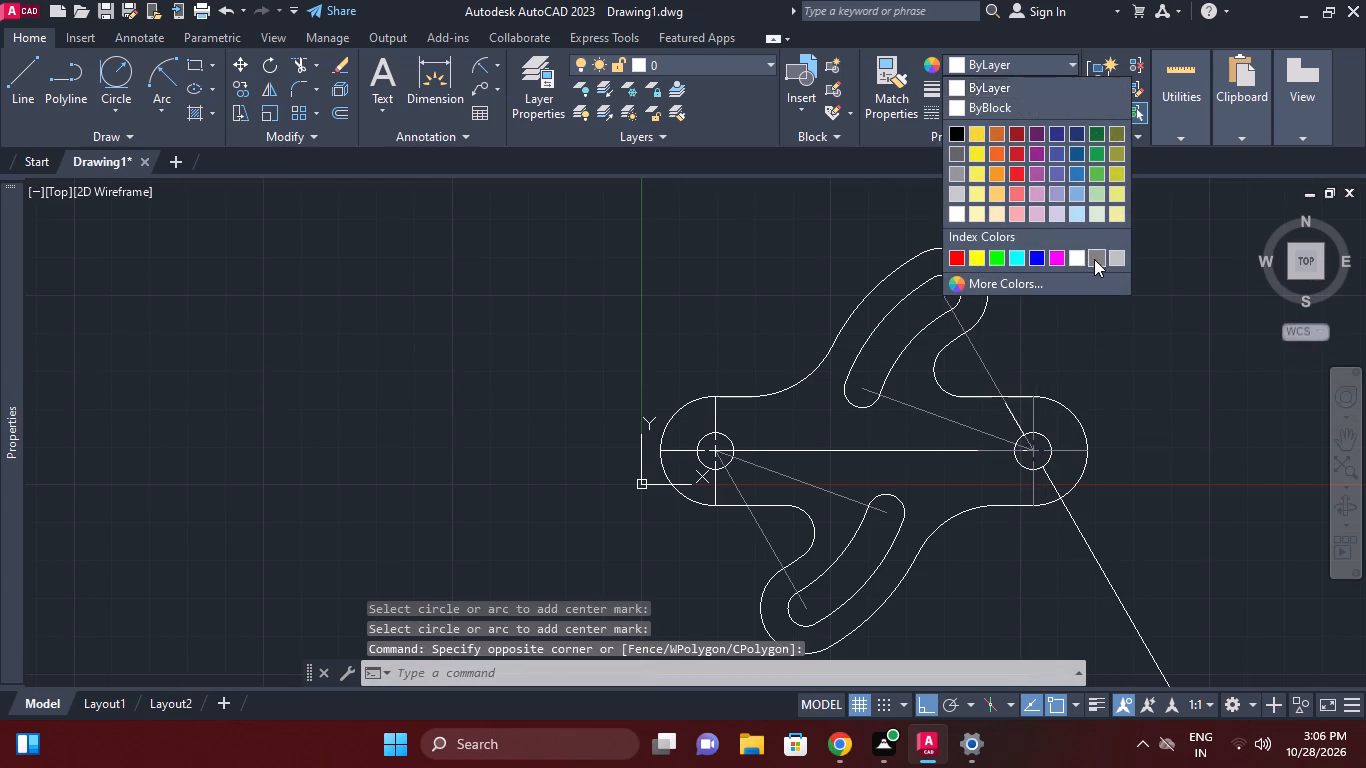
Match the left-hand hub's centre mark to the properties of the right-hand hub's centre mark.
left_click(884, 82)
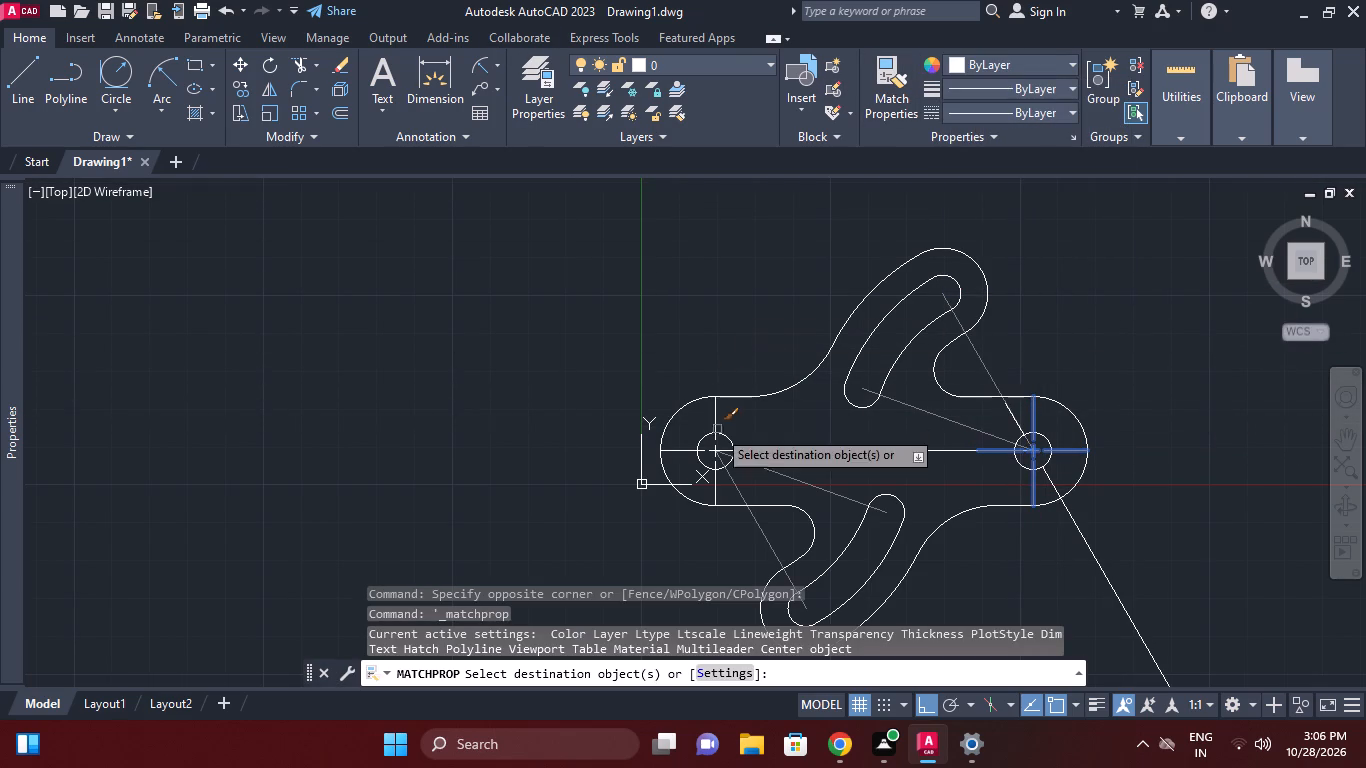
left_click(715, 418)
middle_click_drag(977, 427, 958, 373)
scroll(967, 407, "down", 1)
right_click(1071, 346)
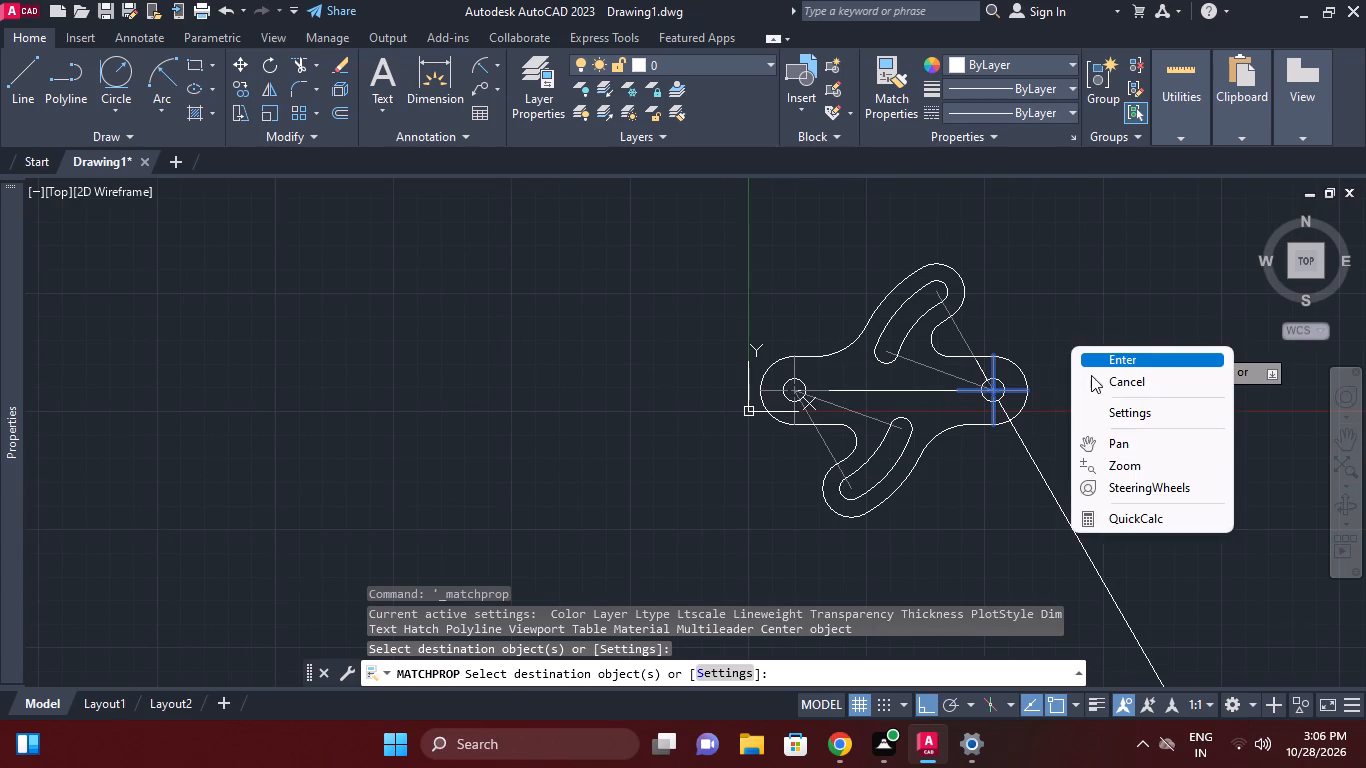
left_click(1112, 376)
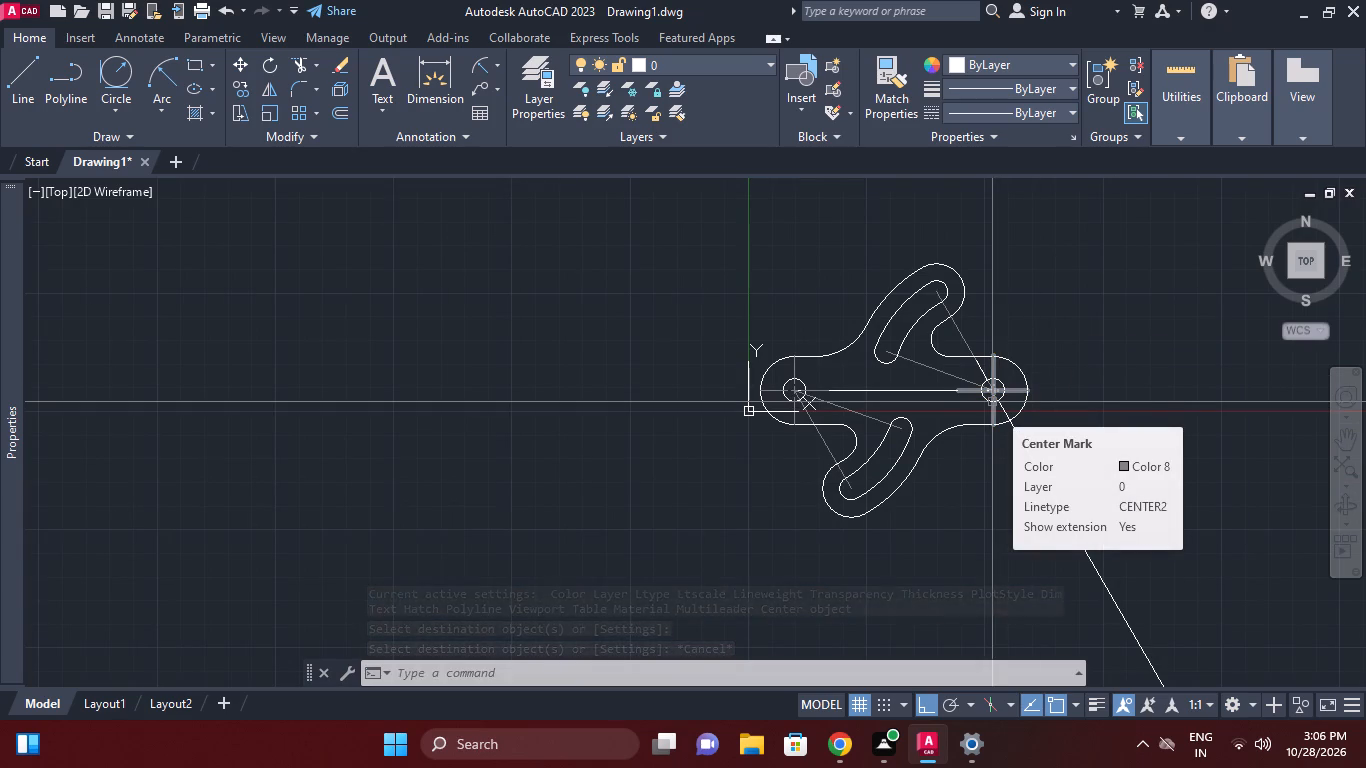
Extend the upper arm's two construction lines from the slot ends to the arm's outer outline.
scroll(944, 300, "up", 1)
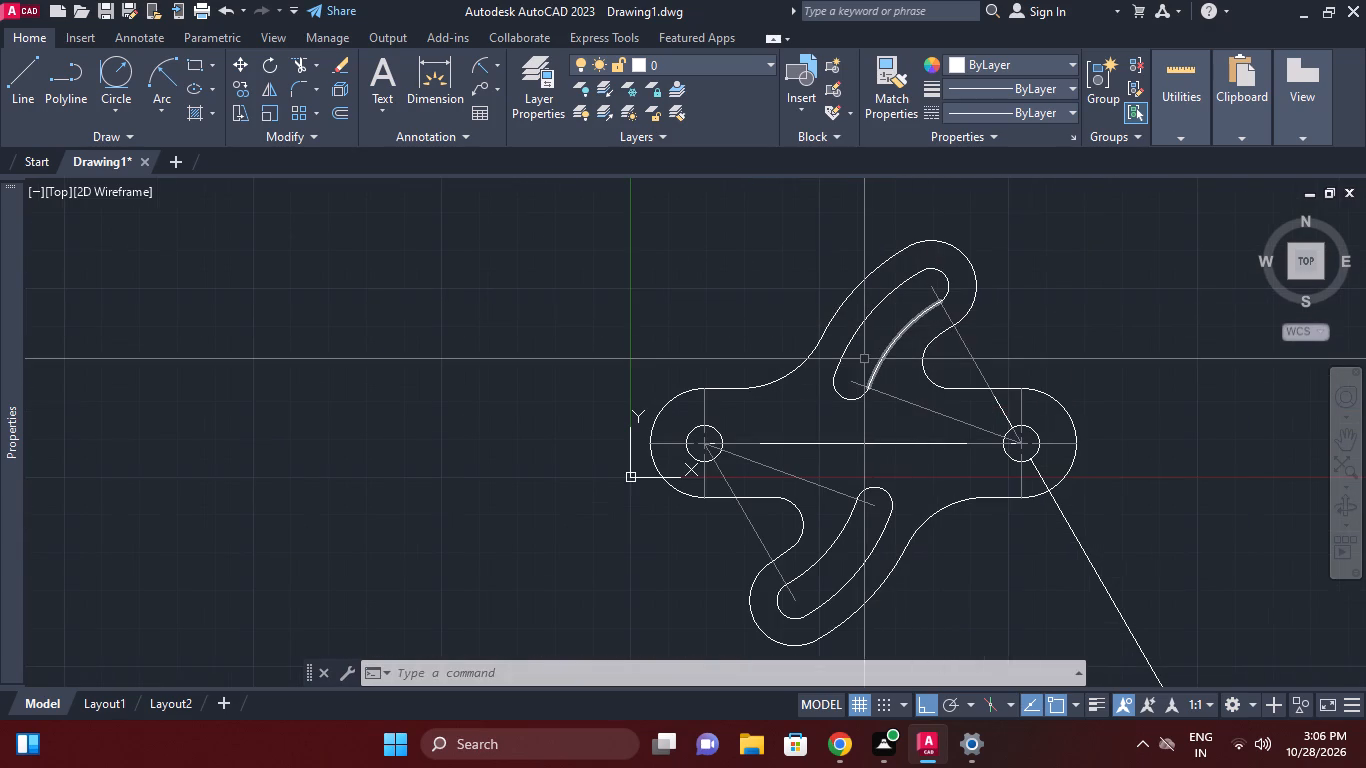
key("e")
key("x")
key("space")
left_click(834, 304)
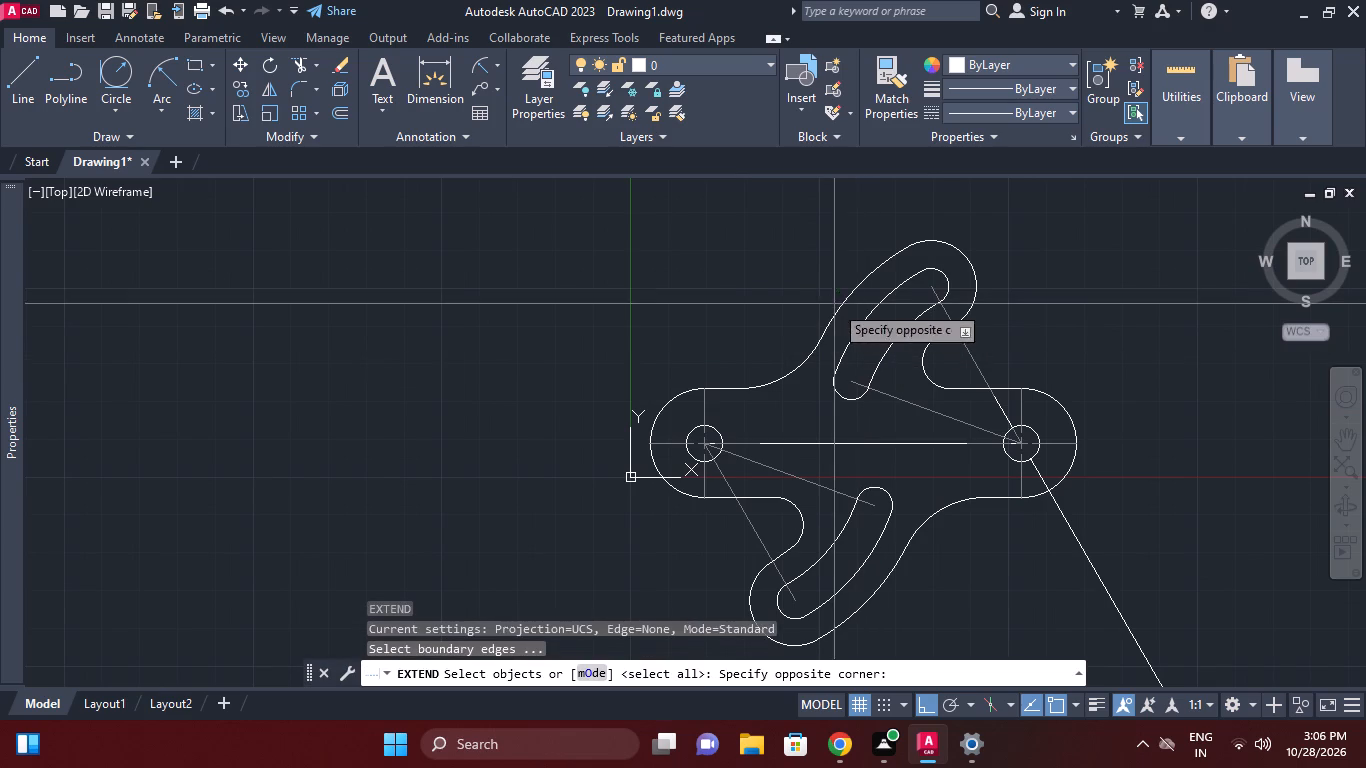
left_click(817, 349)
left_click(942, 245)
right_click(937, 229)
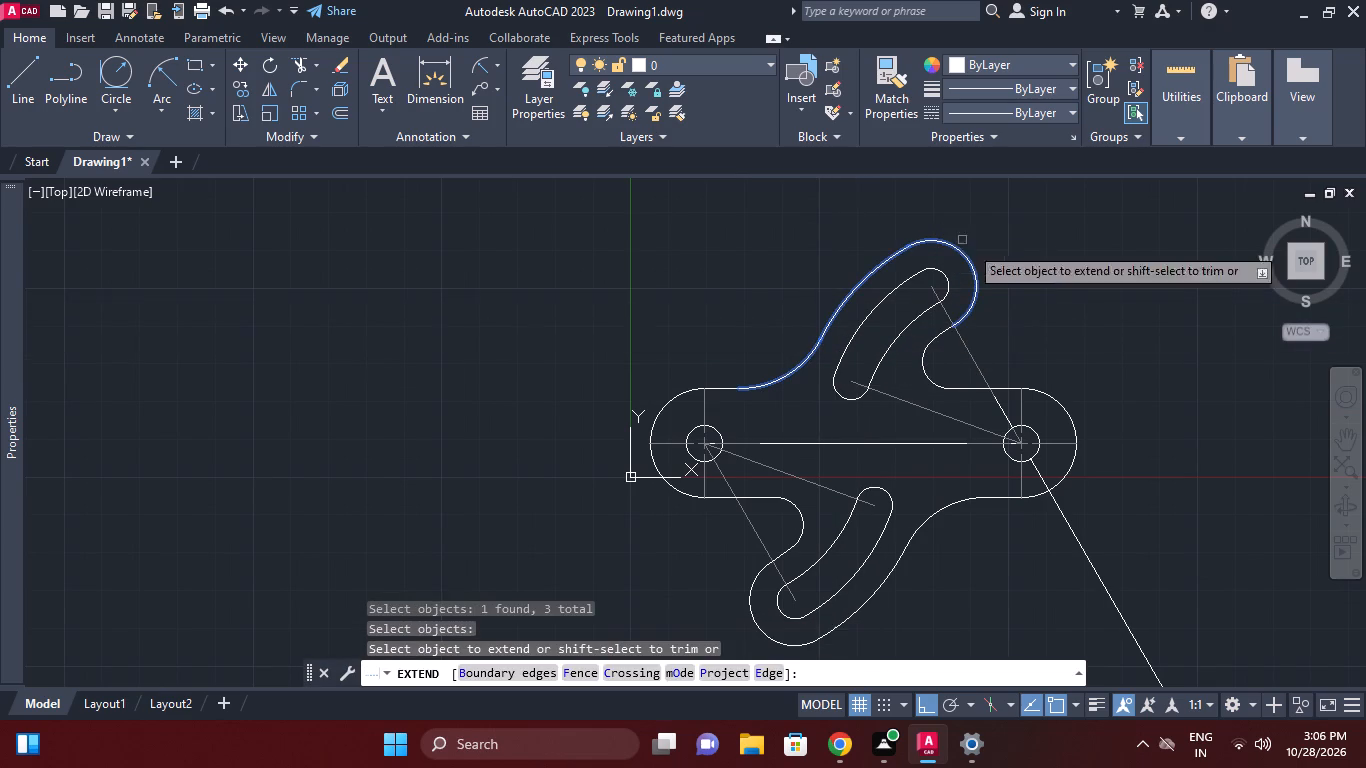
left_click(948, 307)
left_click(884, 393)
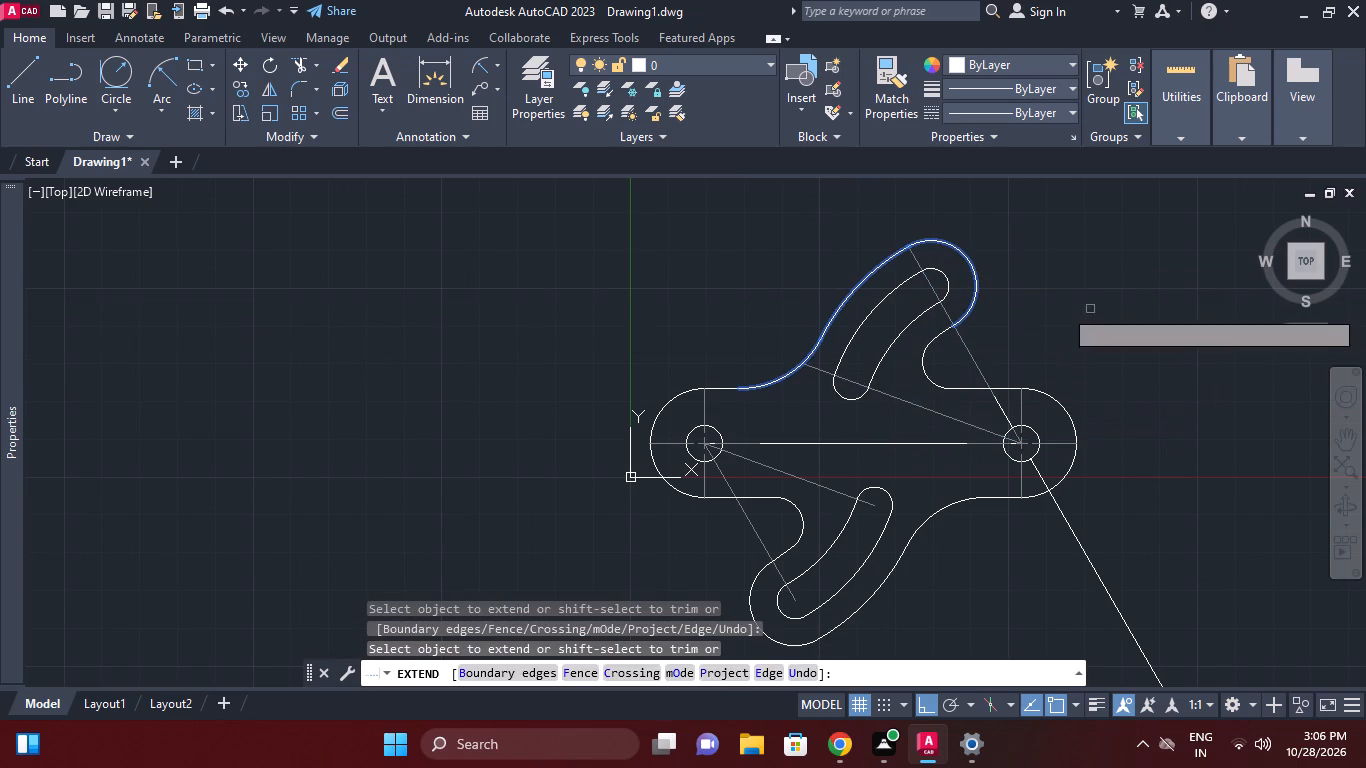
right_click(1086, 307)
left_click(1135, 347)
Extend the lower arm's two construction lines from the slot ends to the arm's outer outline.
middle_click_drag(987, 427, 1054, 315)
right_click(968, 487)
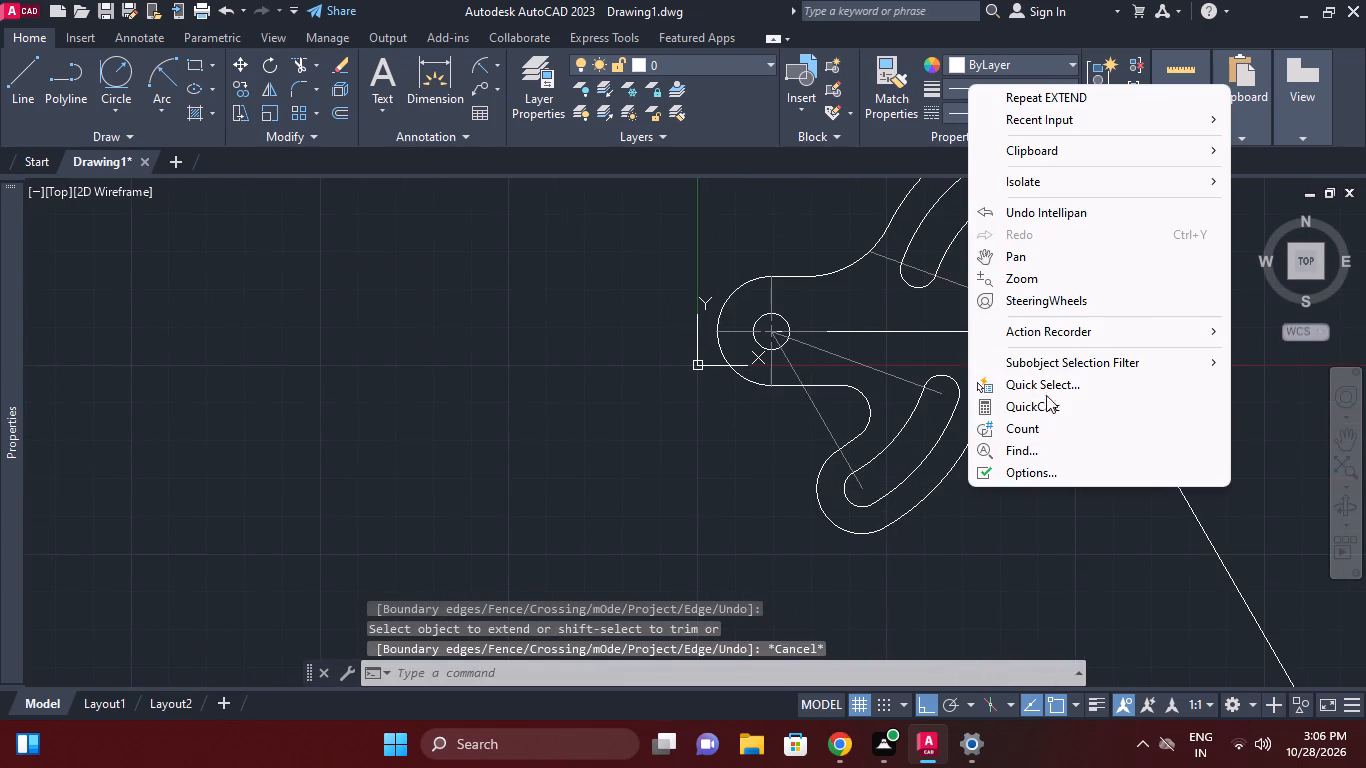
left_click(1070, 101)
left_click_drag(993, 498, 987, 489)
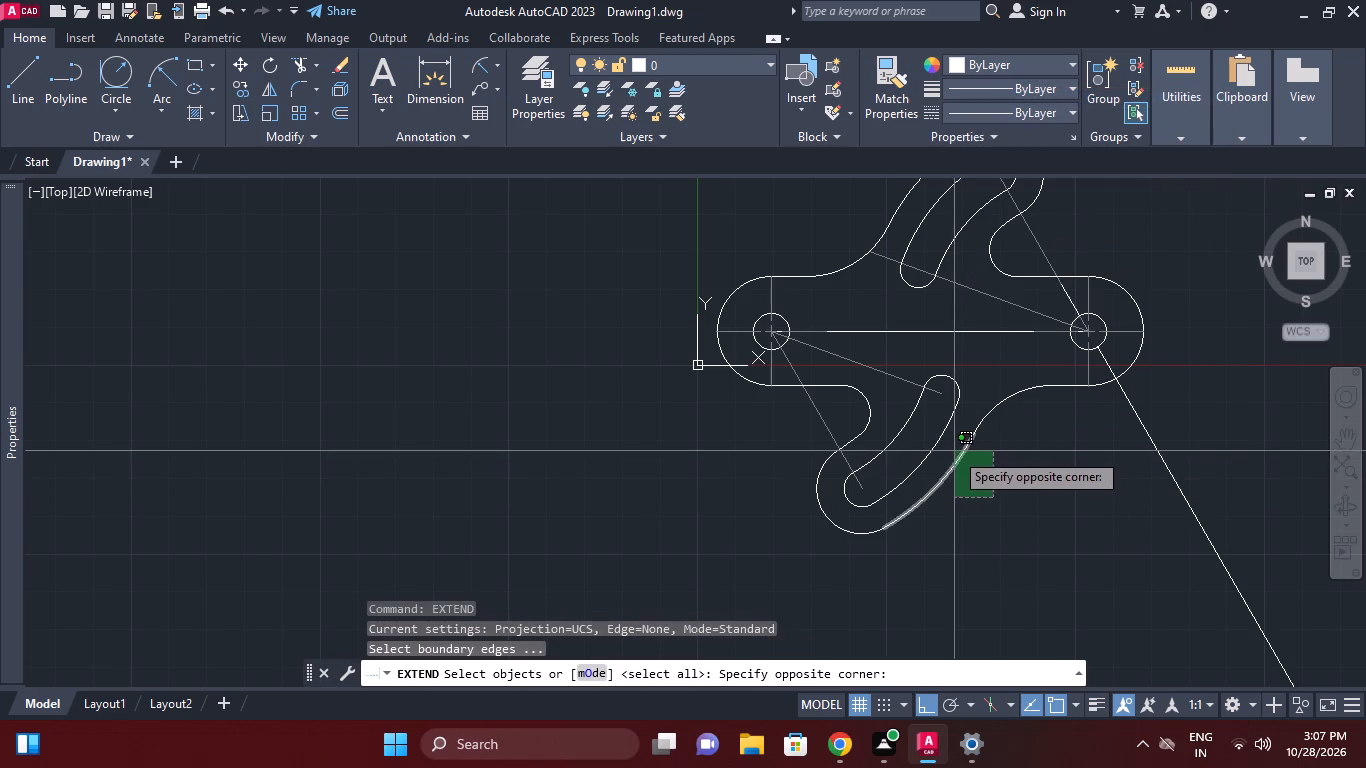
left_click(953, 444)
left_click(905, 547)
left_click(879, 515)
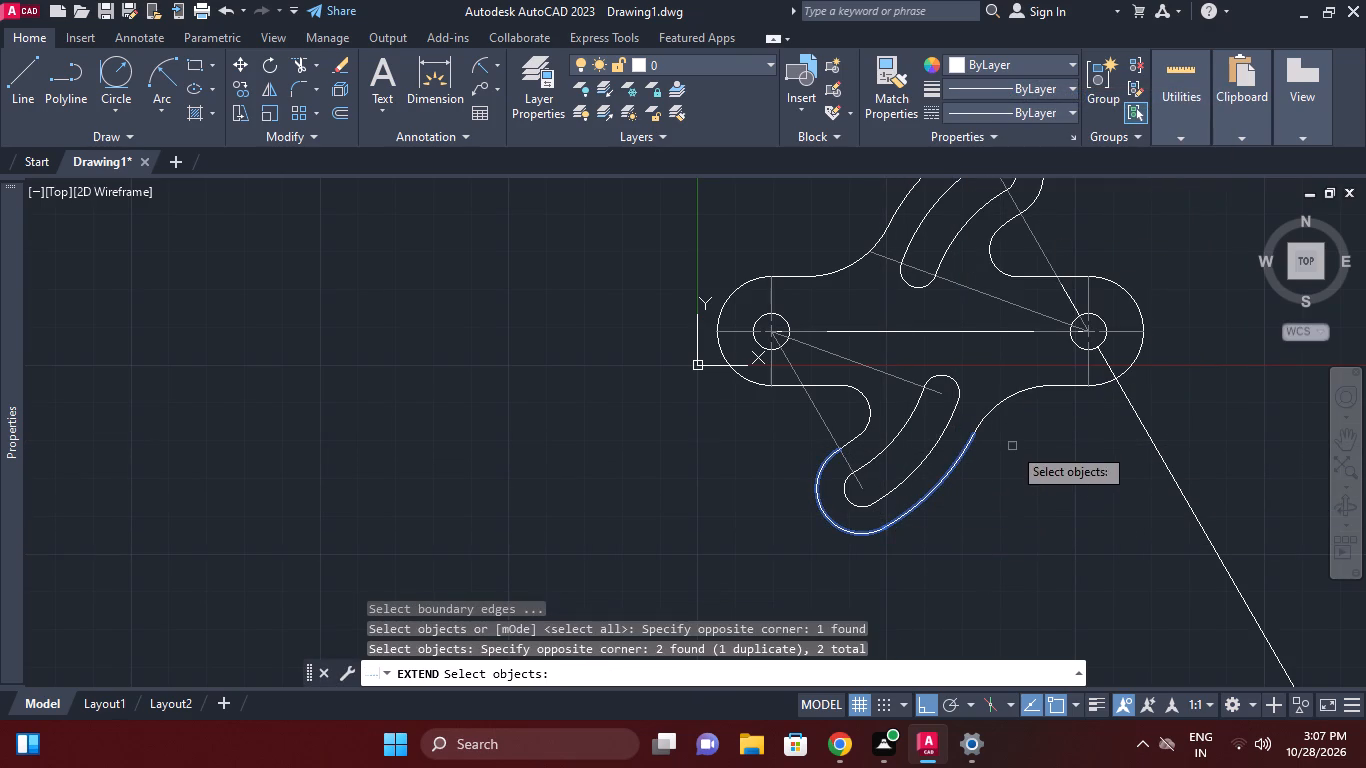
left_click(1012, 437)
left_click(983, 412)
right_click(998, 444)
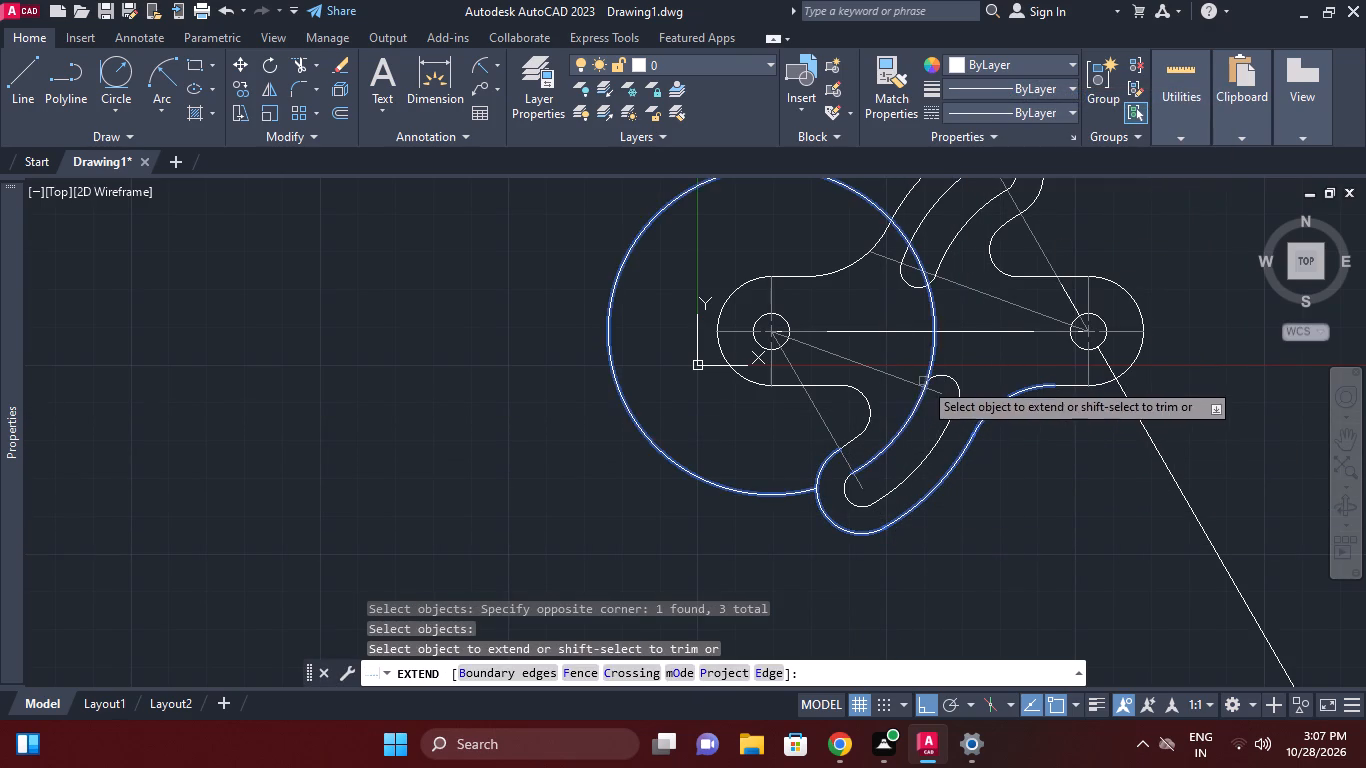
left_click(942, 392)
left_click(861, 482)
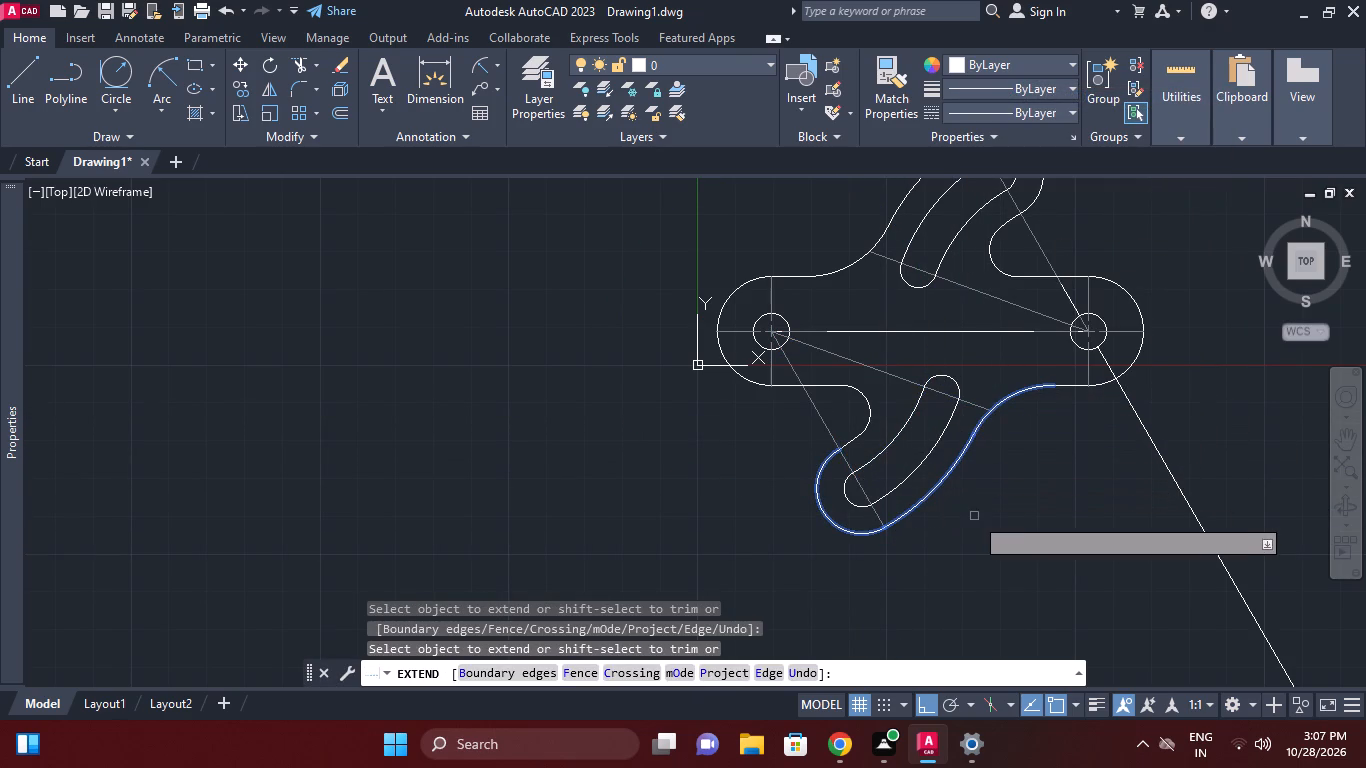
right_click(974, 516)
left_click(1049, 232)
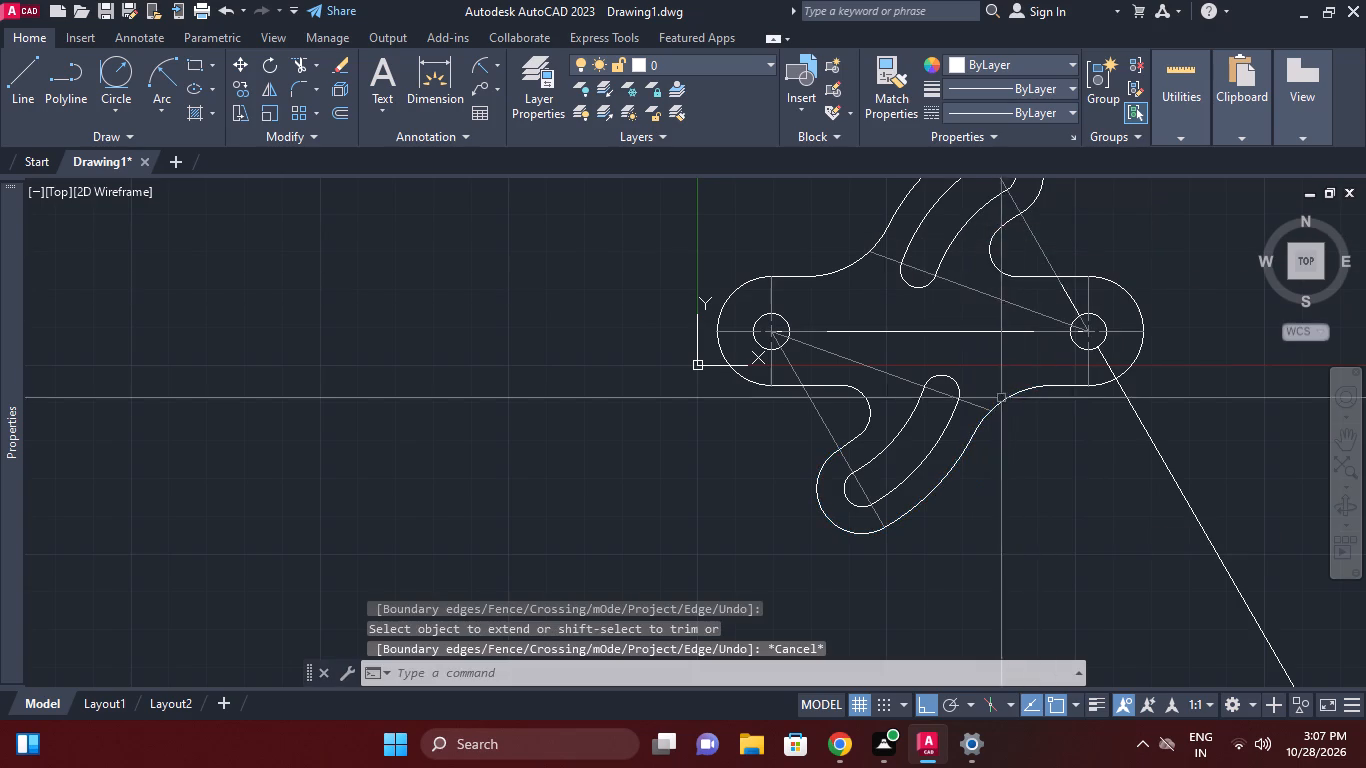
Match the horizontal line between the hub centres to the properties of the right-hand hub's centre mark.
middle_click_drag(1007, 412, 1015, 460)
scroll(1057, 376, "up", 1)
left_click(1056, 382)
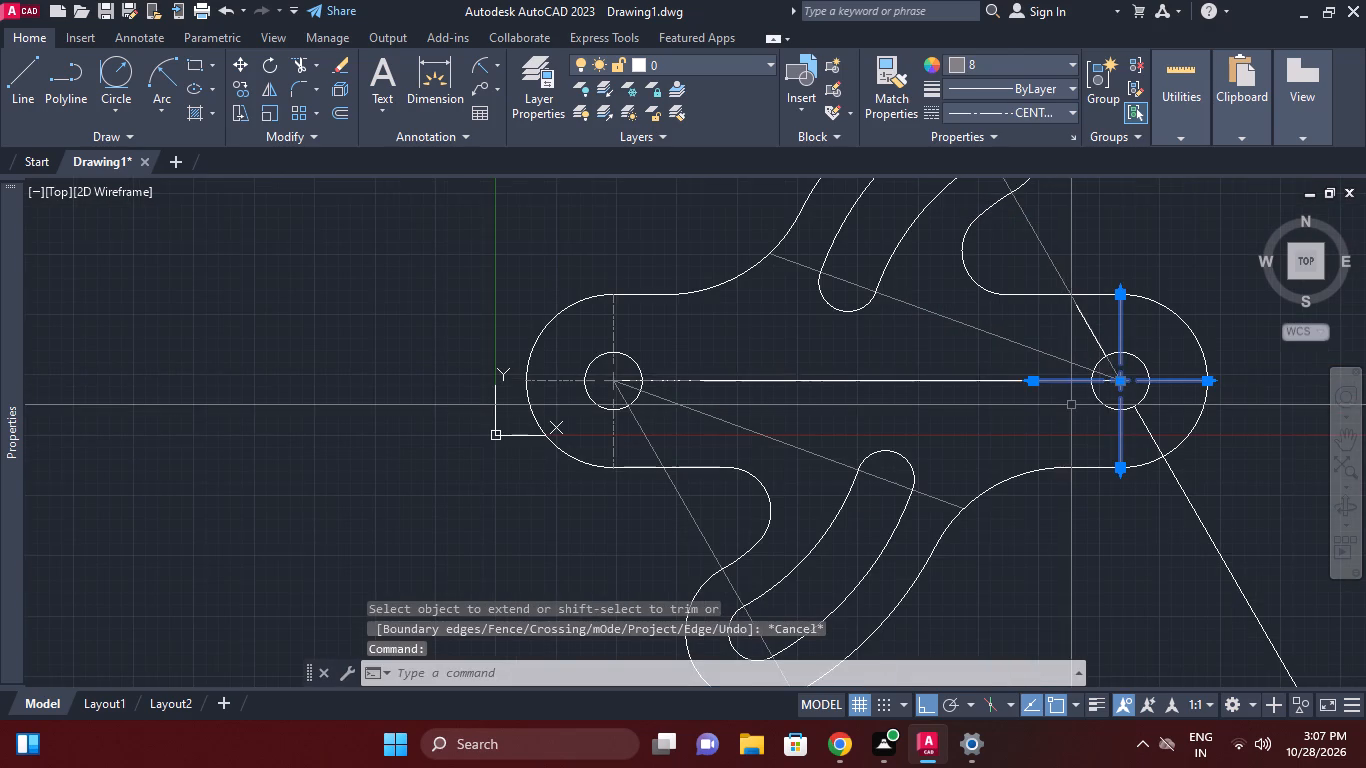
left_click(873, 80)
left_click(874, 380)
right_click(864, 342)
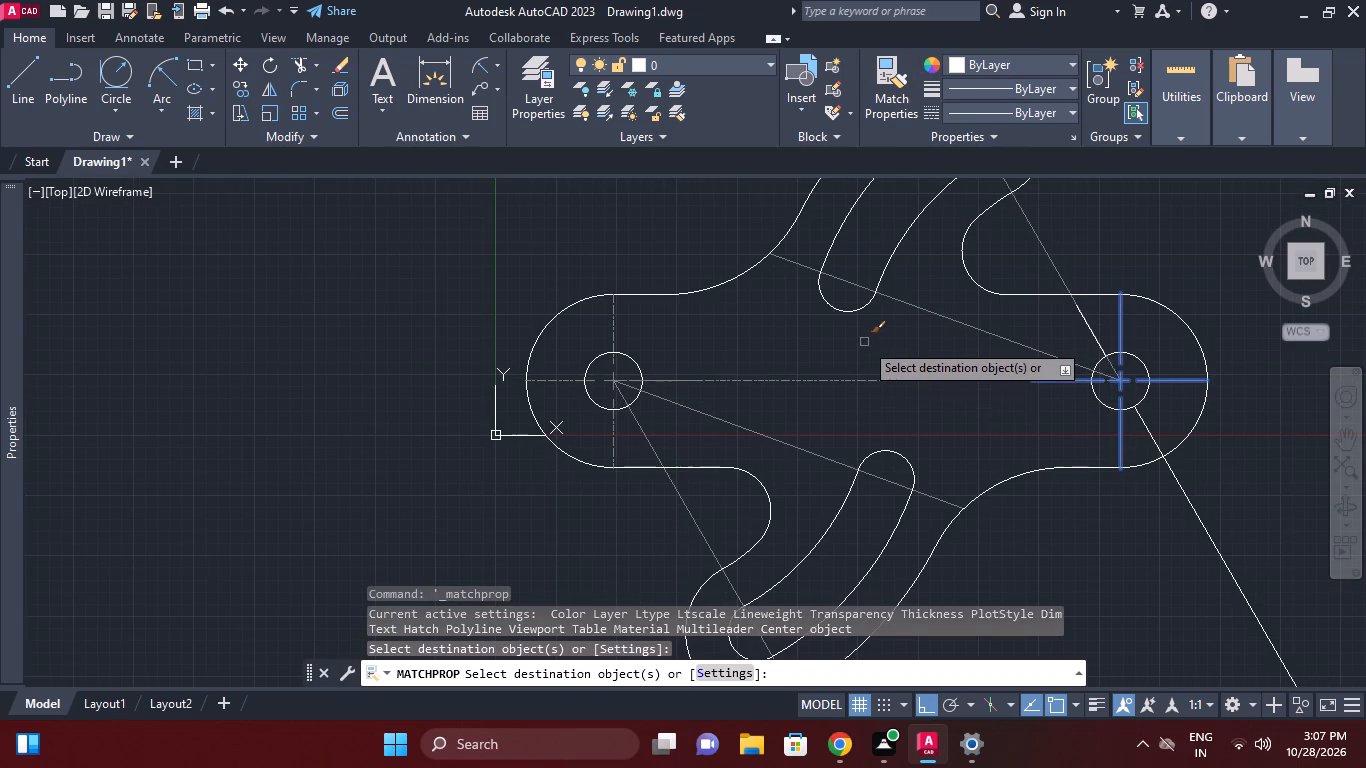
left_click(925, 381)
Erase the long inclined line running down and outward from the right-hand hub's hole.
scroll(924, 381, "down", 1)
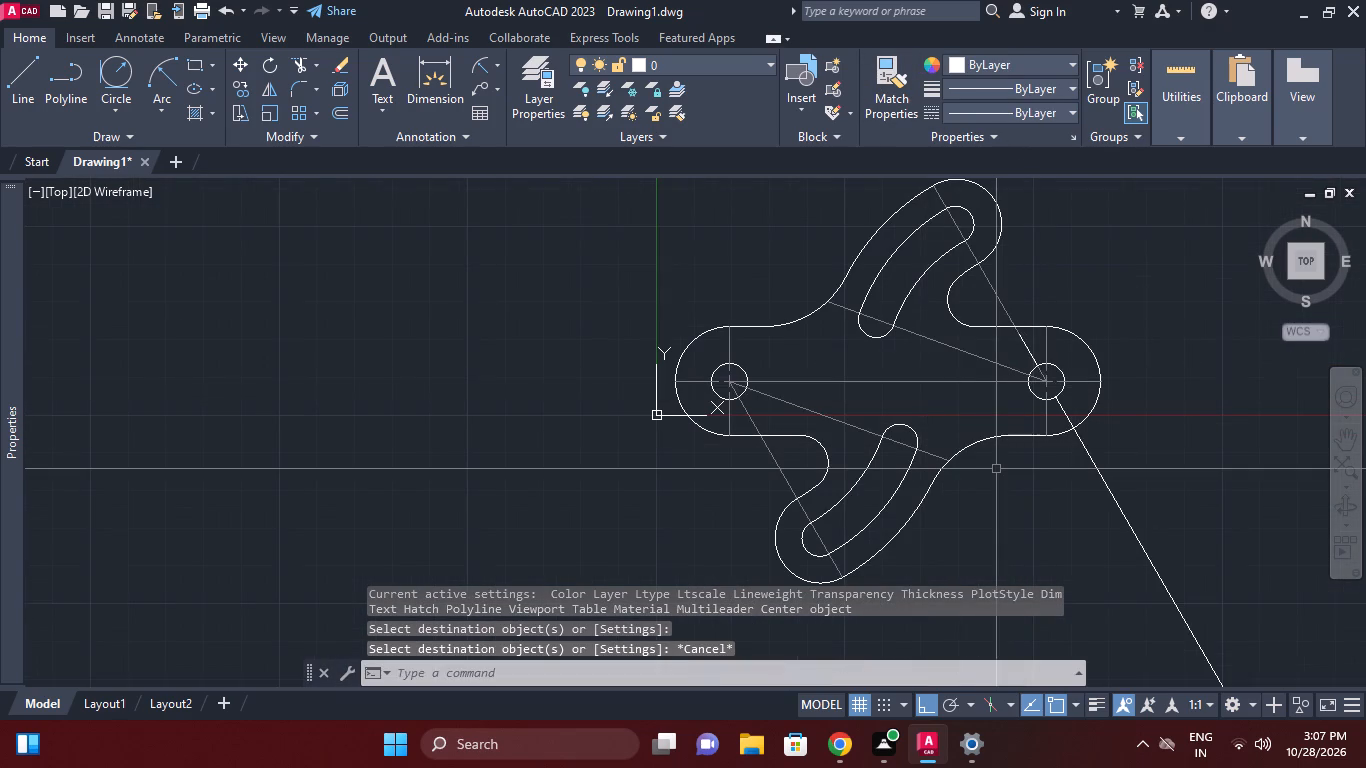
middle_click(986, 478)
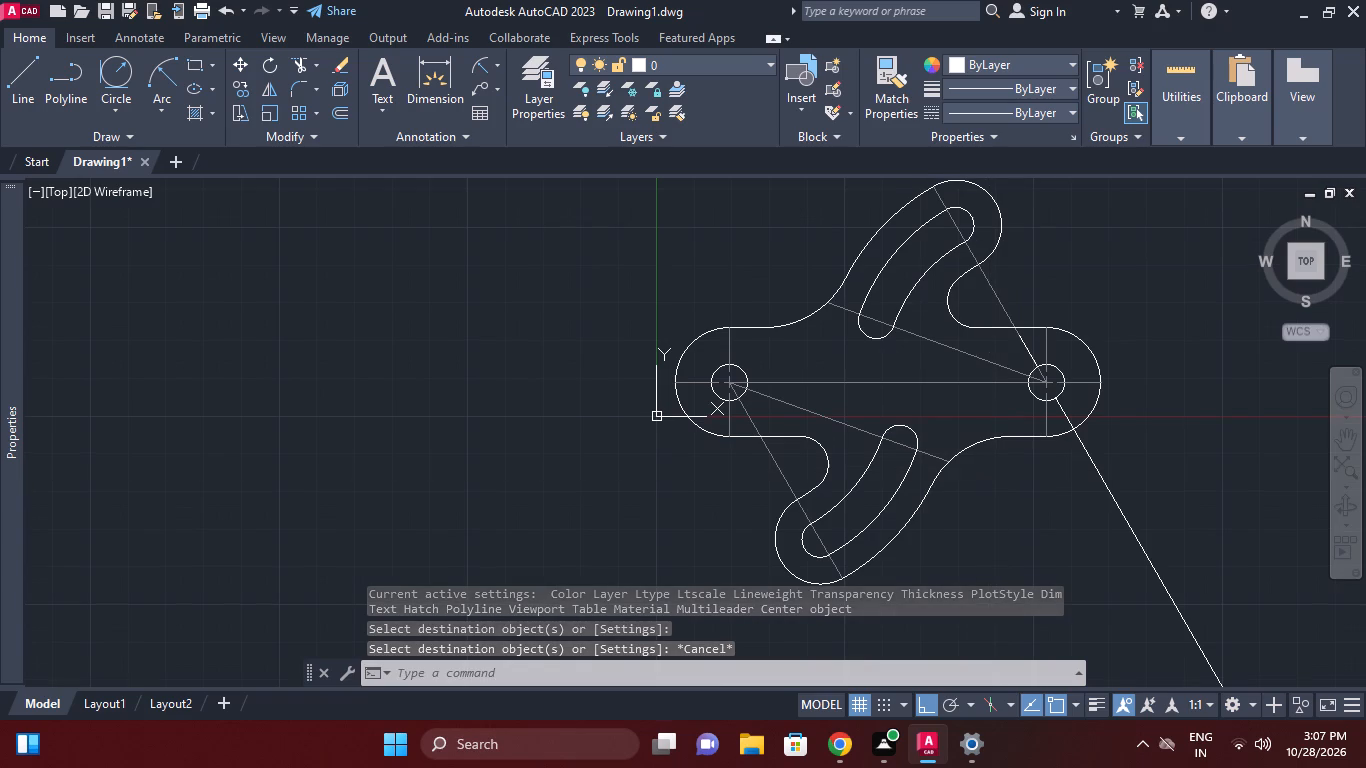
middle_click_drag(1025, 411, 1024, 424)
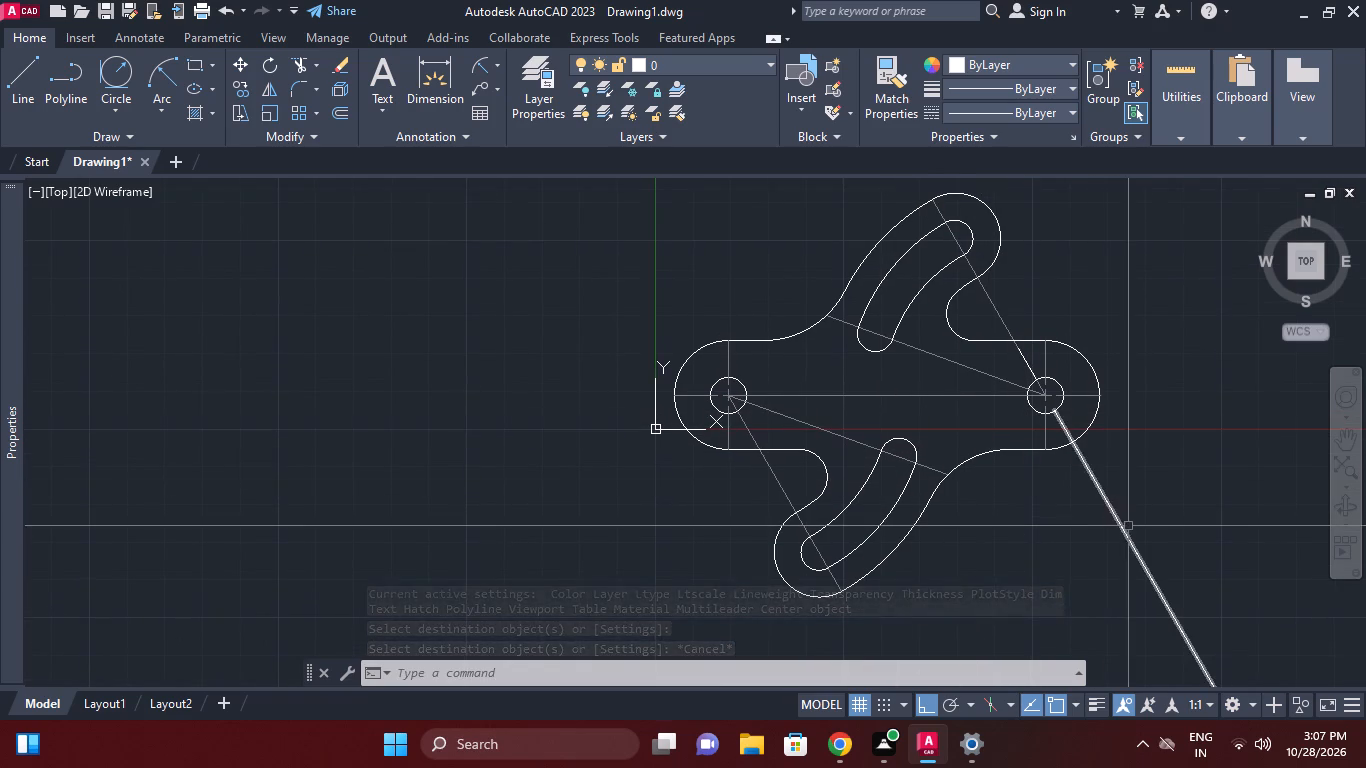
left_click(1125, 524)
right_click(1162, 456)
left_click(1178, 326)
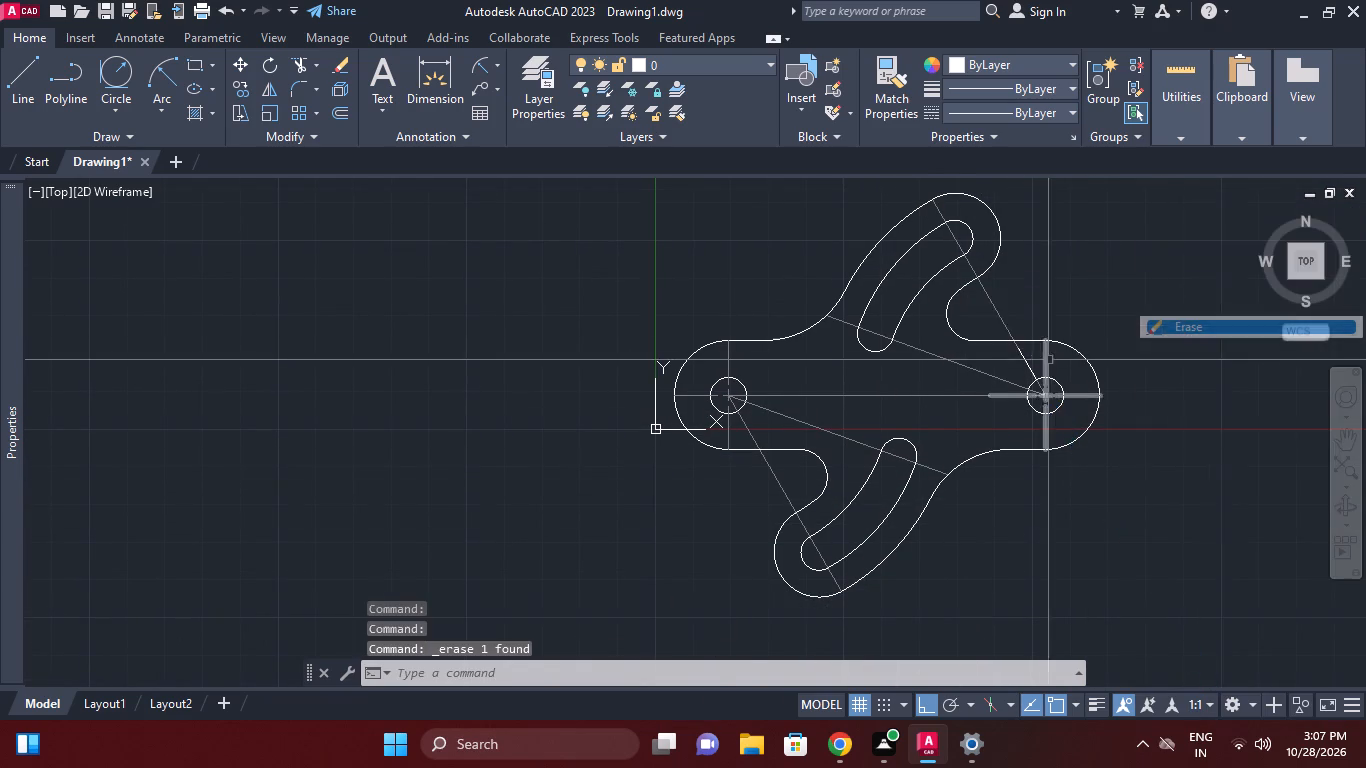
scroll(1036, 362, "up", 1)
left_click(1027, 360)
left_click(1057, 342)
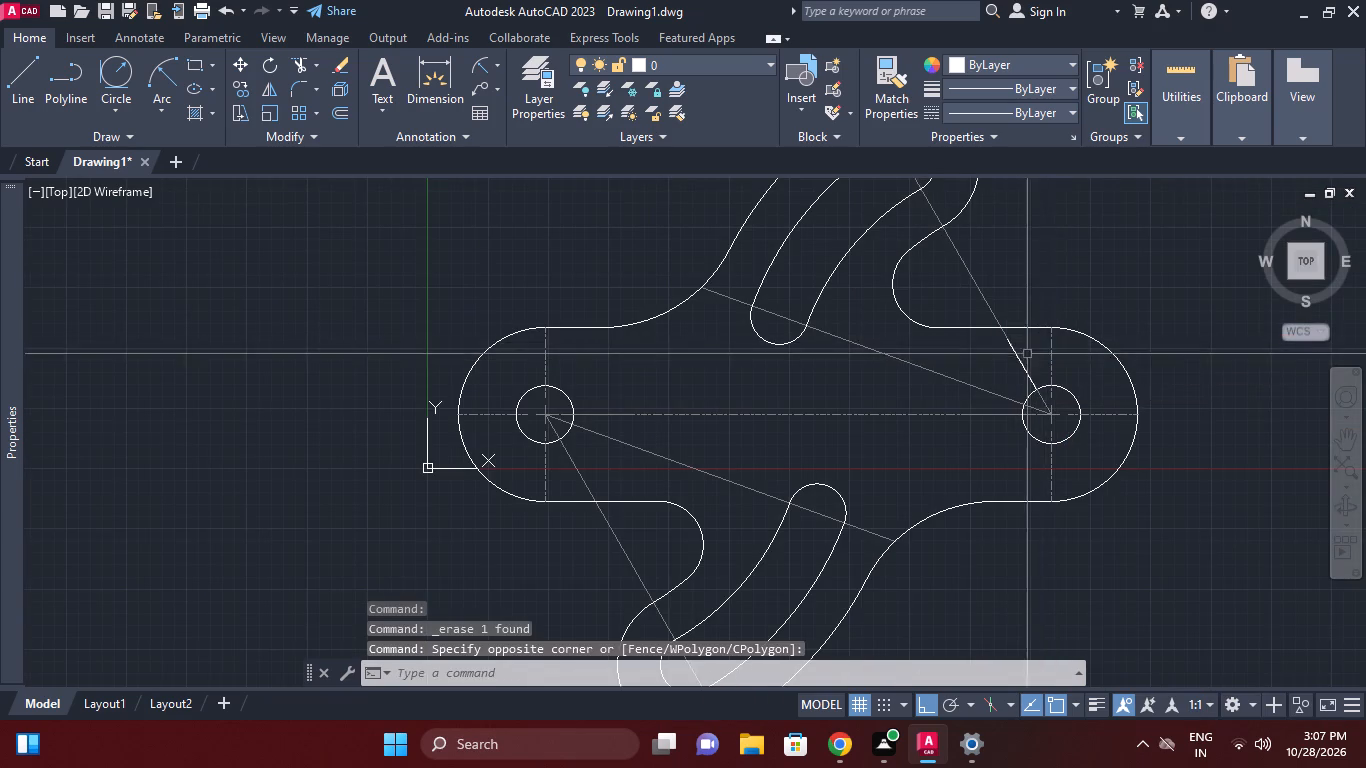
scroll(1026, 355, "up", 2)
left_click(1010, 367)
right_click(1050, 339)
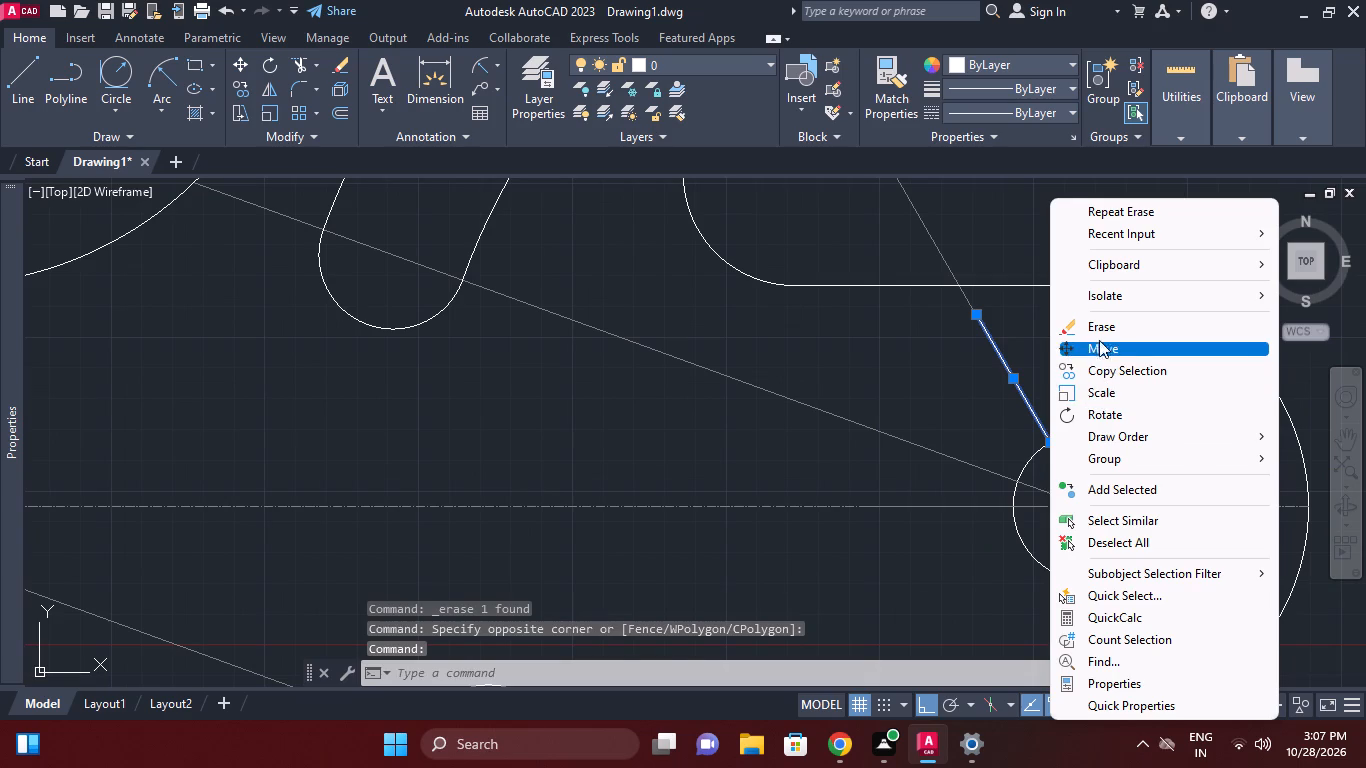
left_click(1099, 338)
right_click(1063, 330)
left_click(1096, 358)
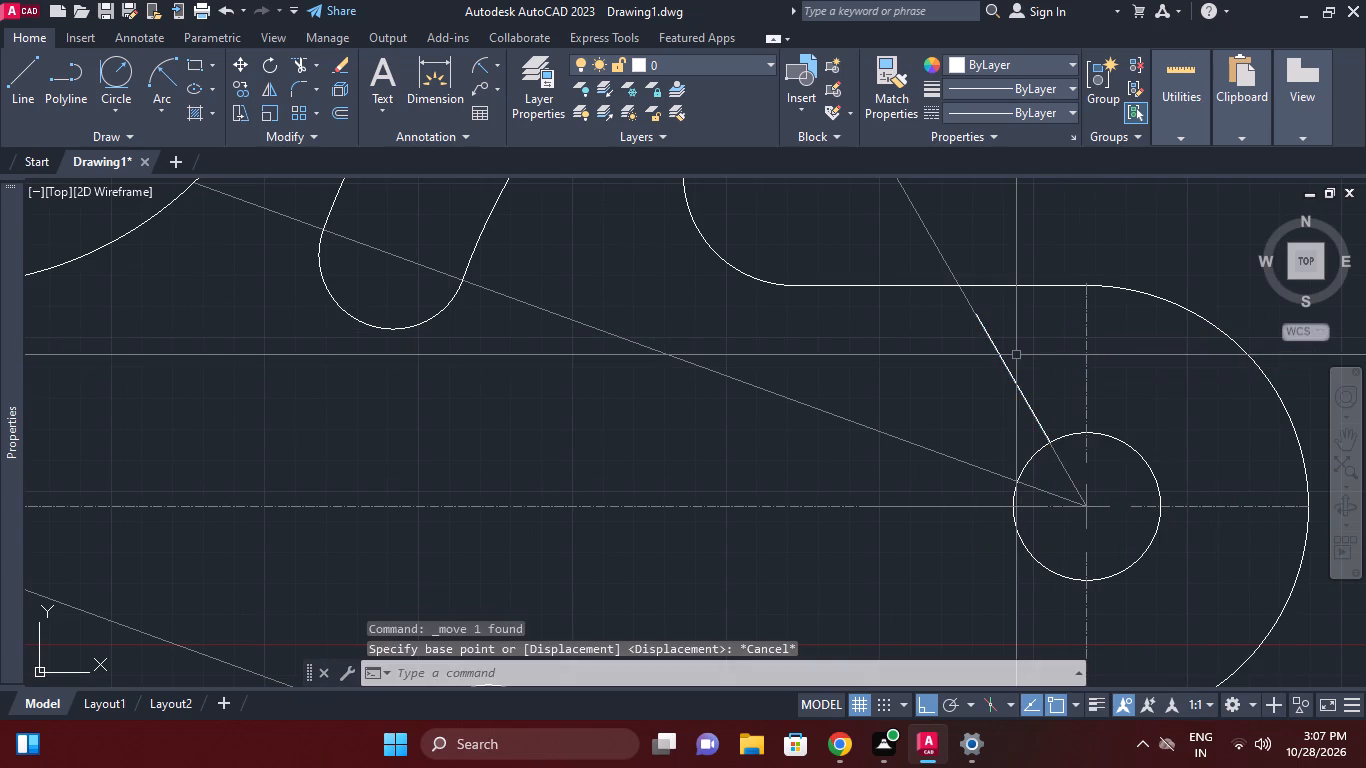
Erase the short leftover white segment lying on the inclined construction line just above the right-hand hub's hole.
left_click(999, 351)
right_click(1016, 340)
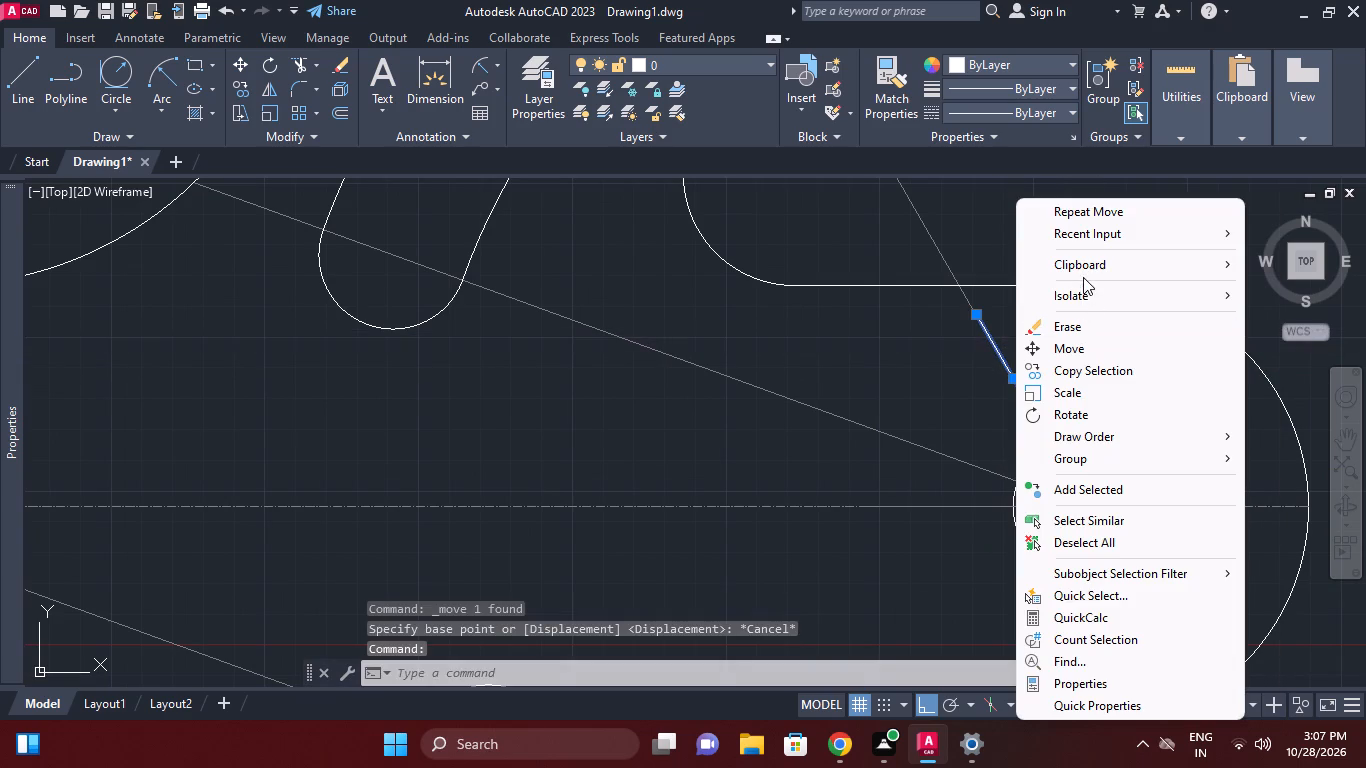
left_click(1076, 326)
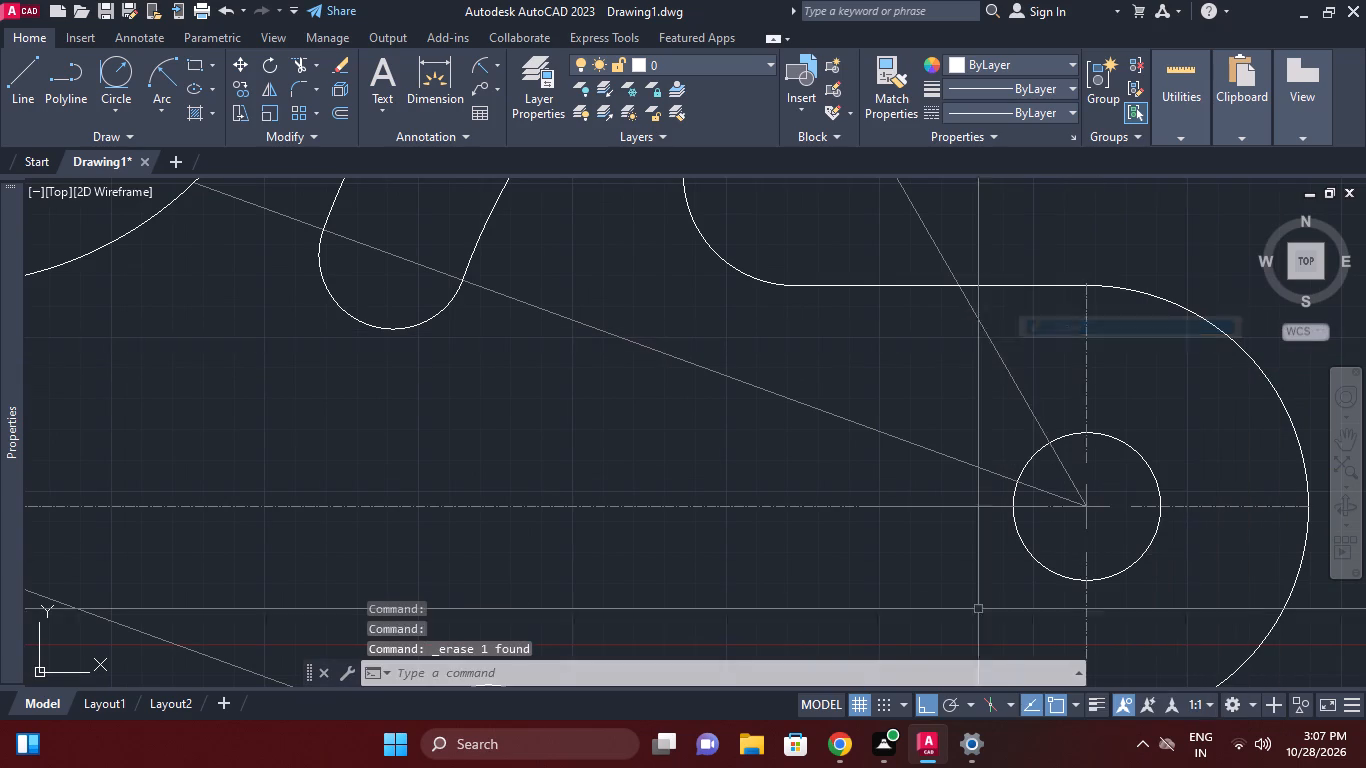
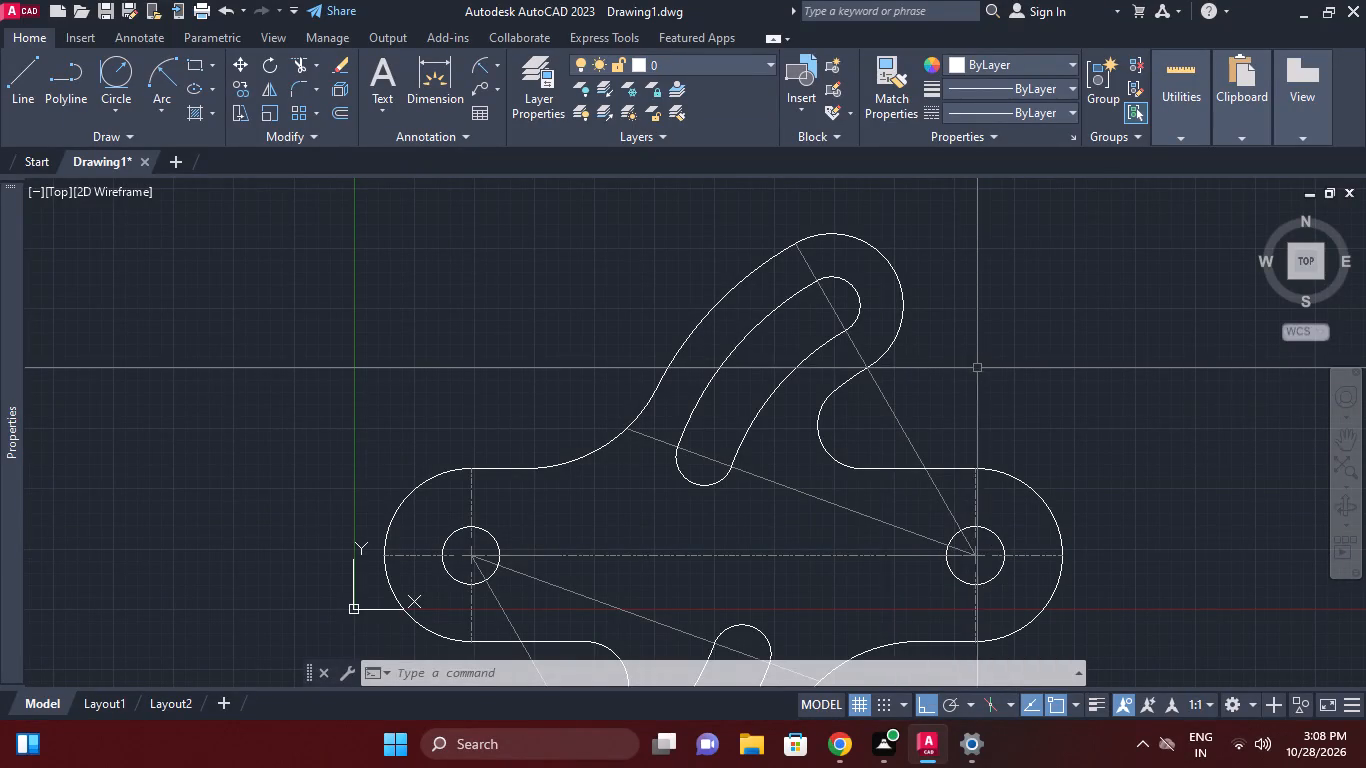
Add an angular dimension between the upper arm's two inclined construction lines, placed outside the arm's outer outline.
left_click(505, 66)
left_click(498, 63)
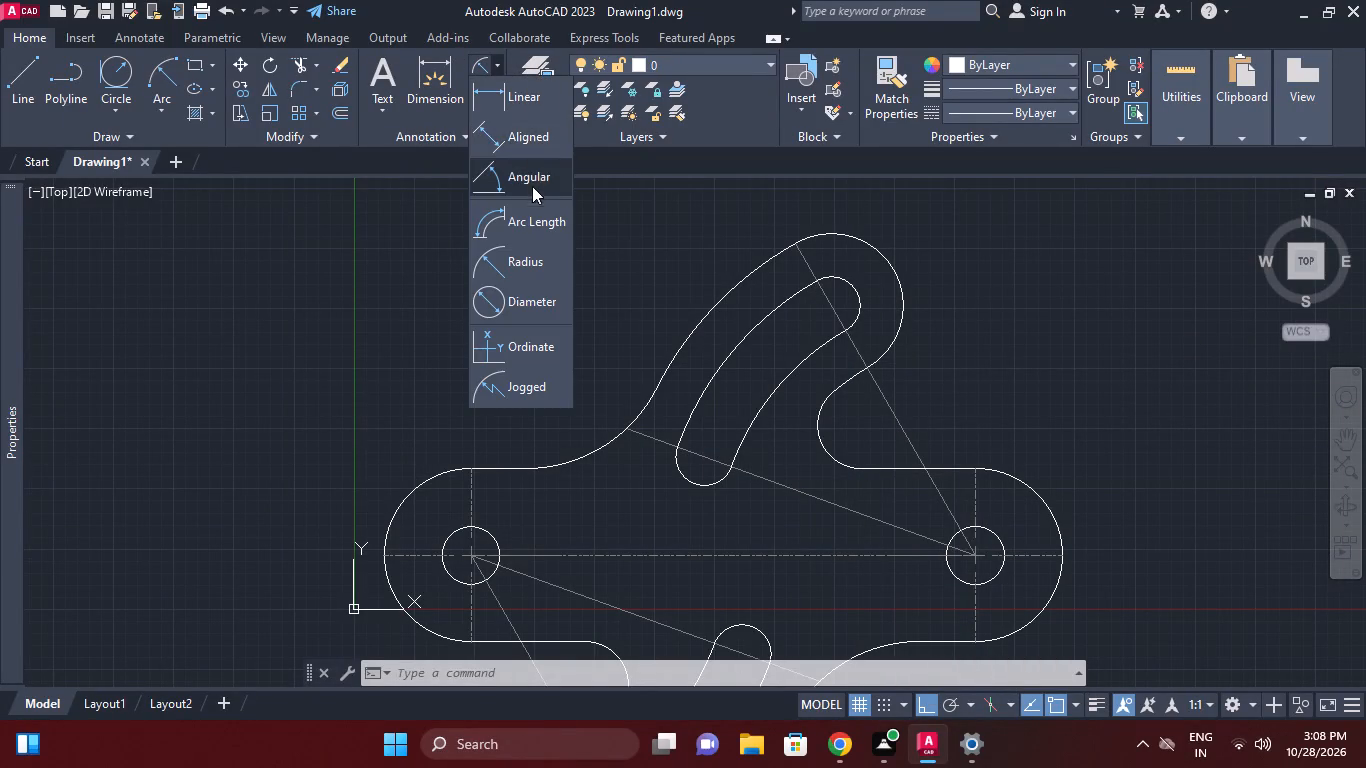
left_click(530, 179)
left_click(648, 440)
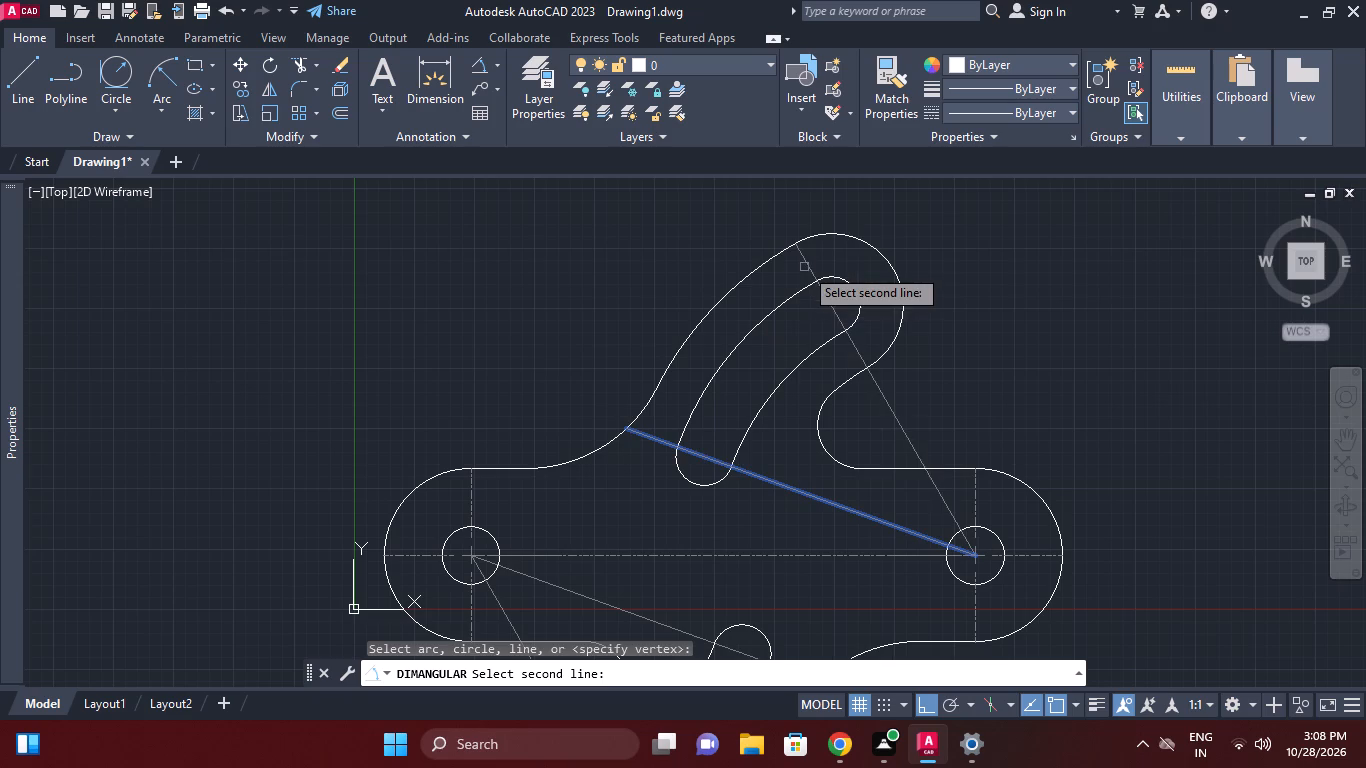
left_click(811, 263)
left_click(599, 271)
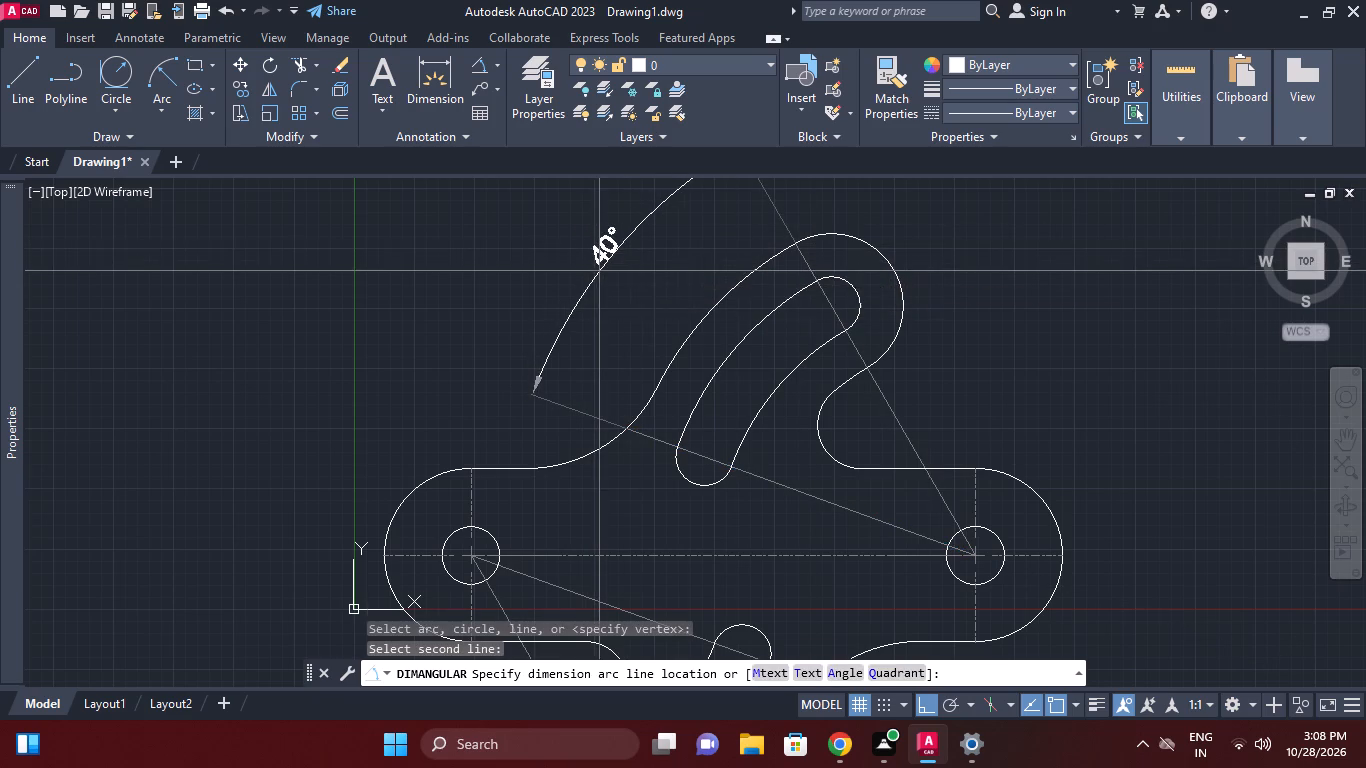
Add an angular dimension between the left-hand hub's vertical centreline and the lower arm's steeper construction line, placed below the hub.
middle_click_drag(817, 322, 832, 318)
scroll(817, 322, "down", 1)
right_click(955, 333)
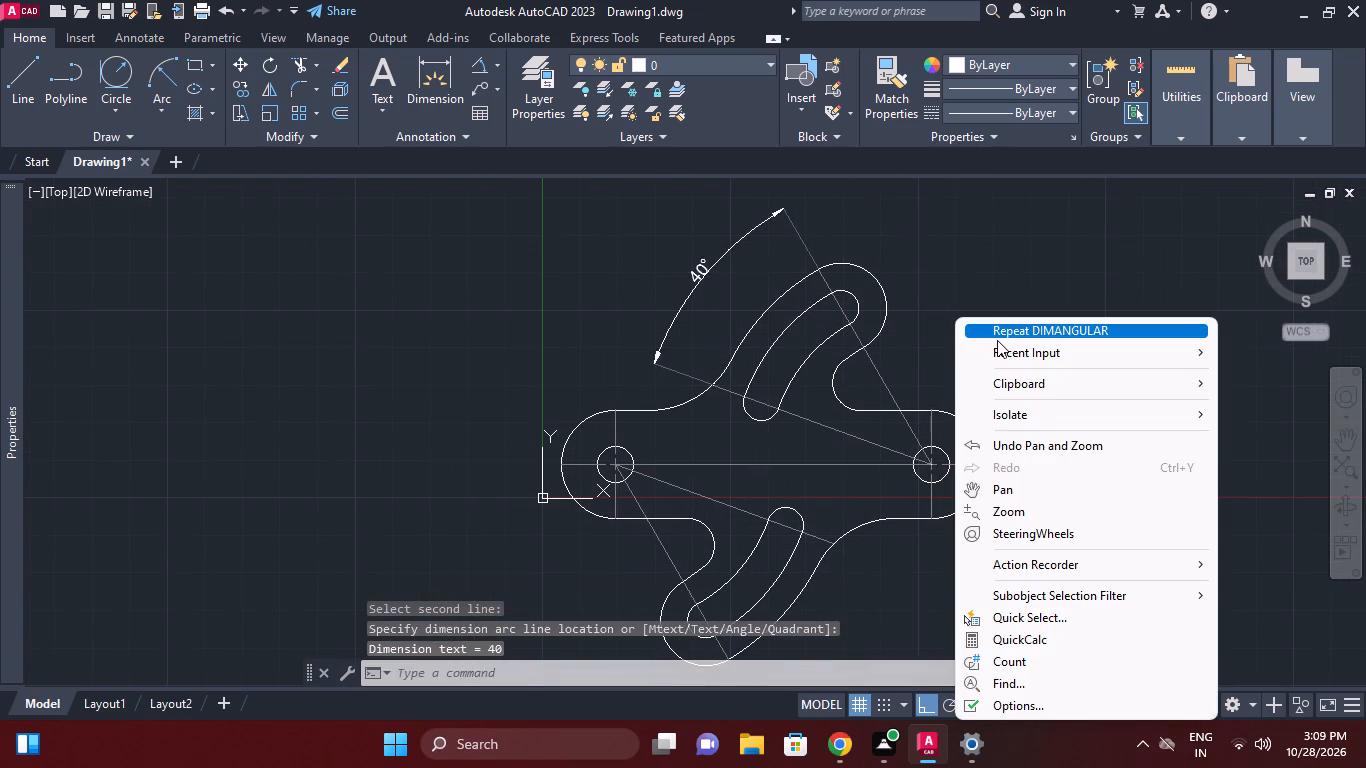
left_click(997, 340)
middle_click_drag(930, 429, 965, 310)
scroll(664, 392, "up", 1)
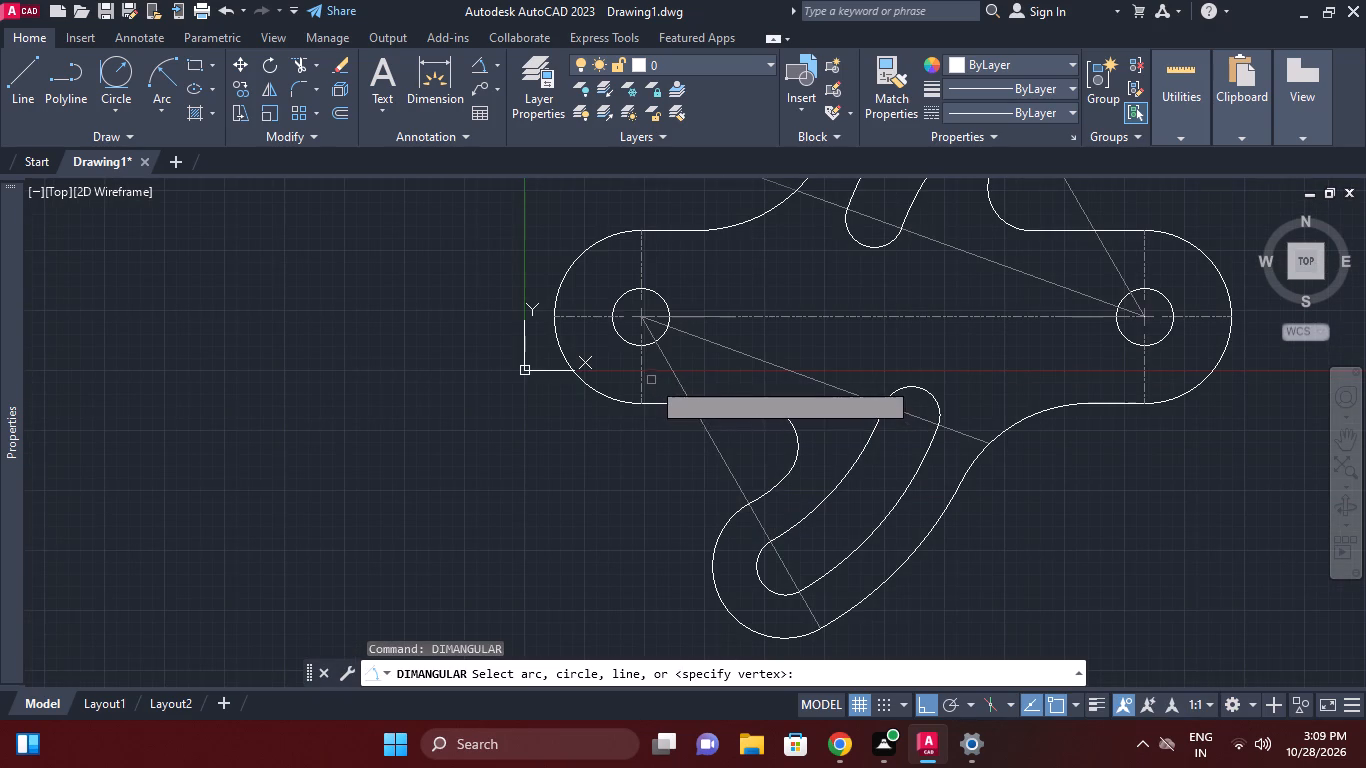
left_click(639, 376)
left_click(667, 363)
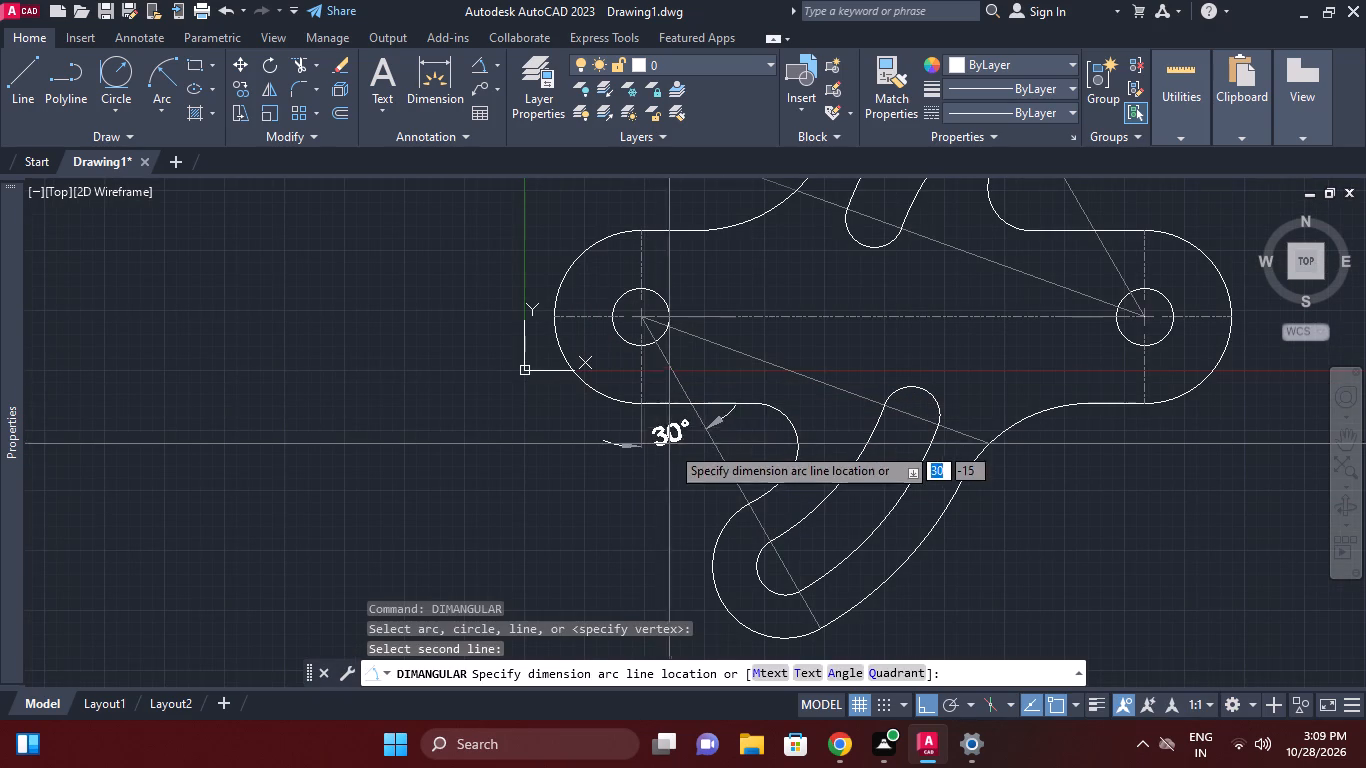
left_click(683, 464)
Add an angular dimension between the lower arm's two construction lines, placed between the left-hand hub and the slot.
right_click(788, 359)
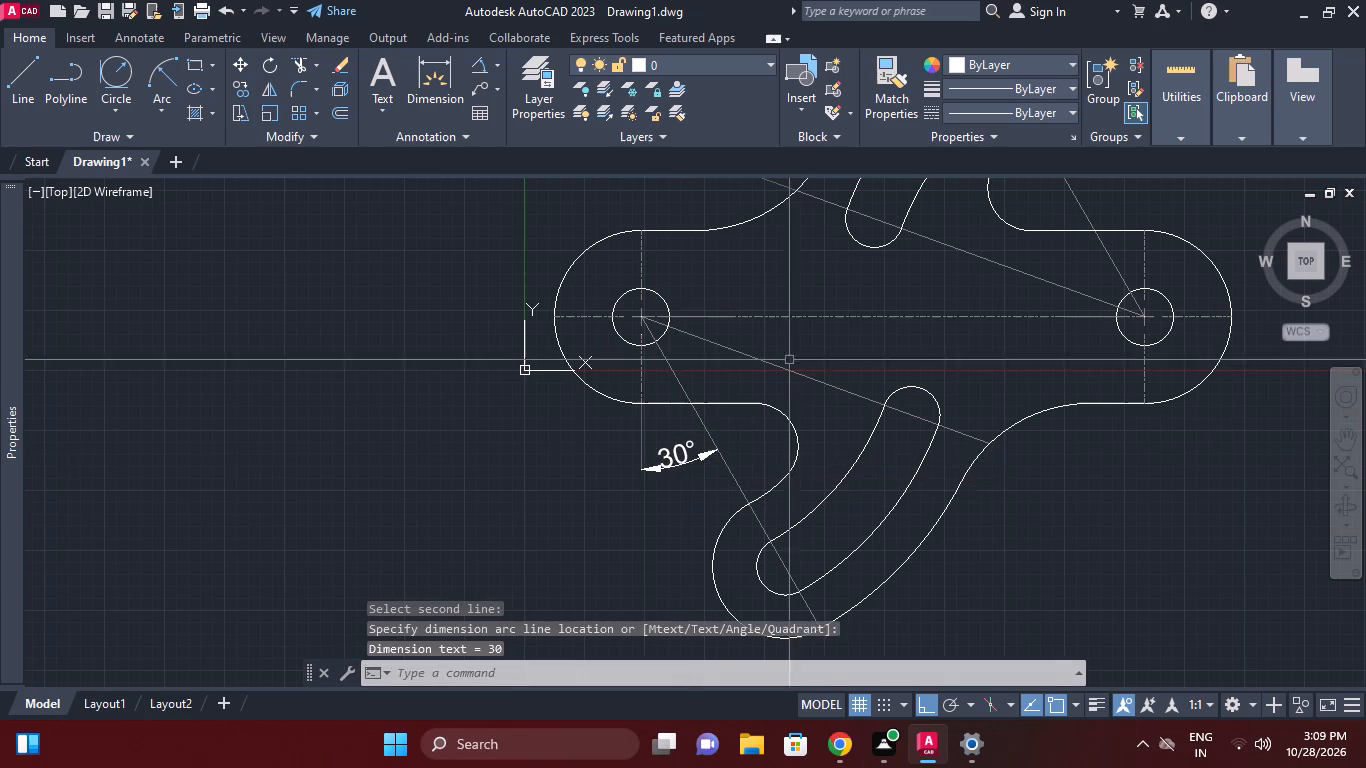
left_click(878, 334)
left_click(690, 393)
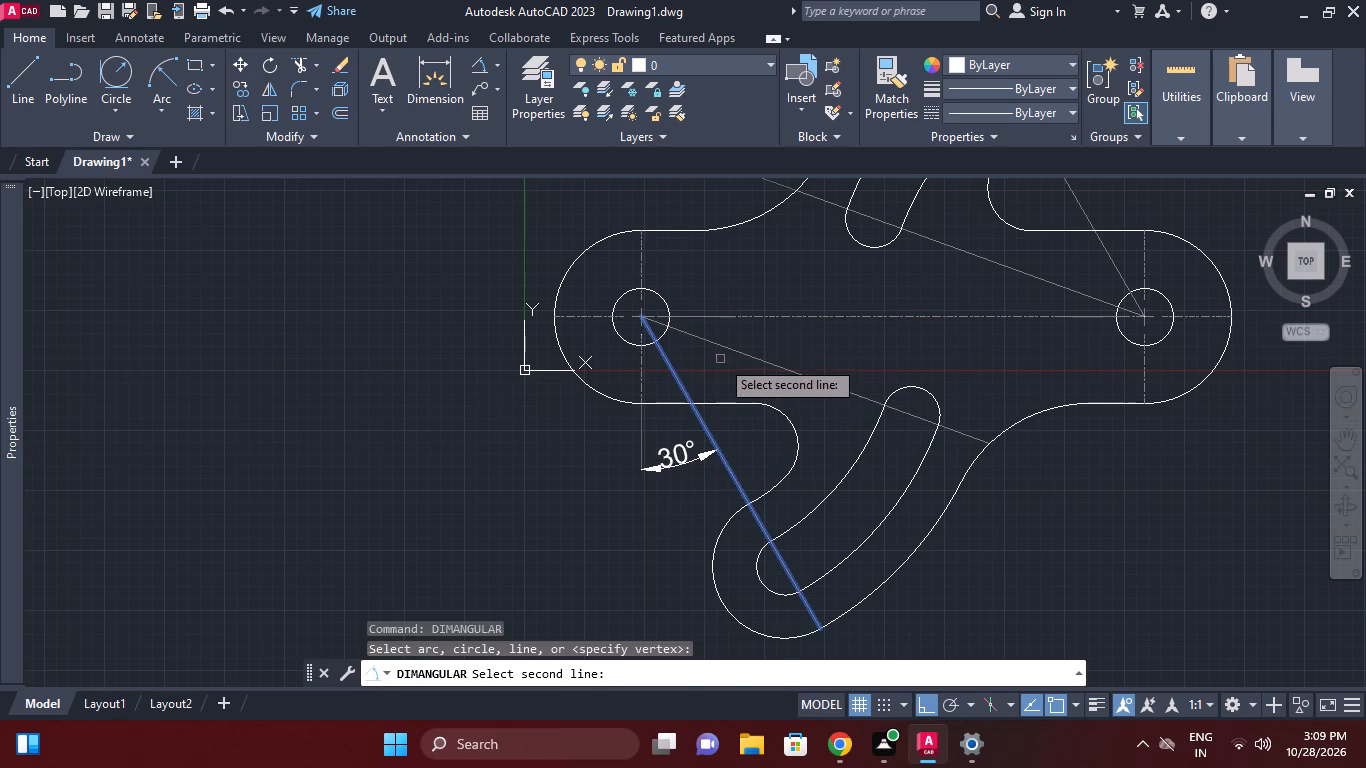
left_click(729, 349)
left_click(737, 393)
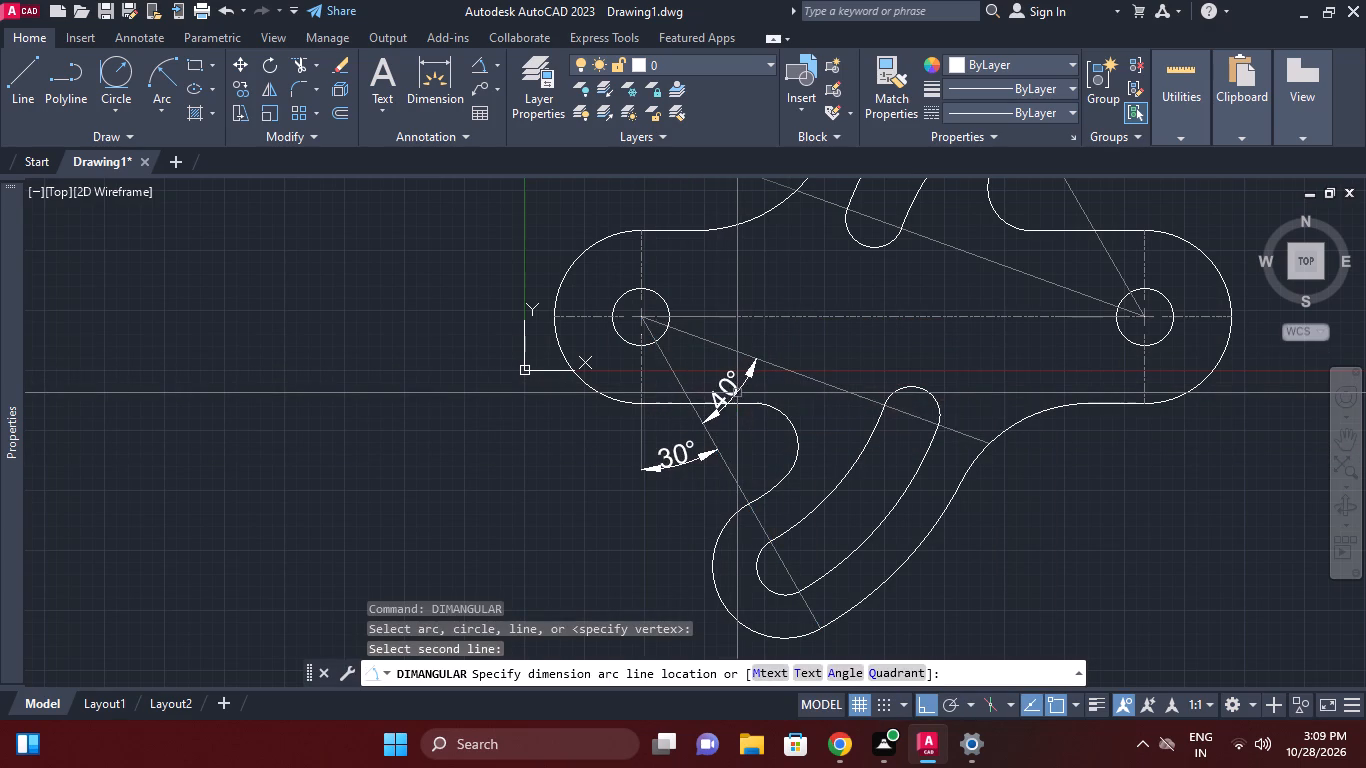
Add a horizontal linear dimension between the two hubs' vertical centrelines, placed below the lower arm.
middle_click_drag(860, 453, 842, 420)
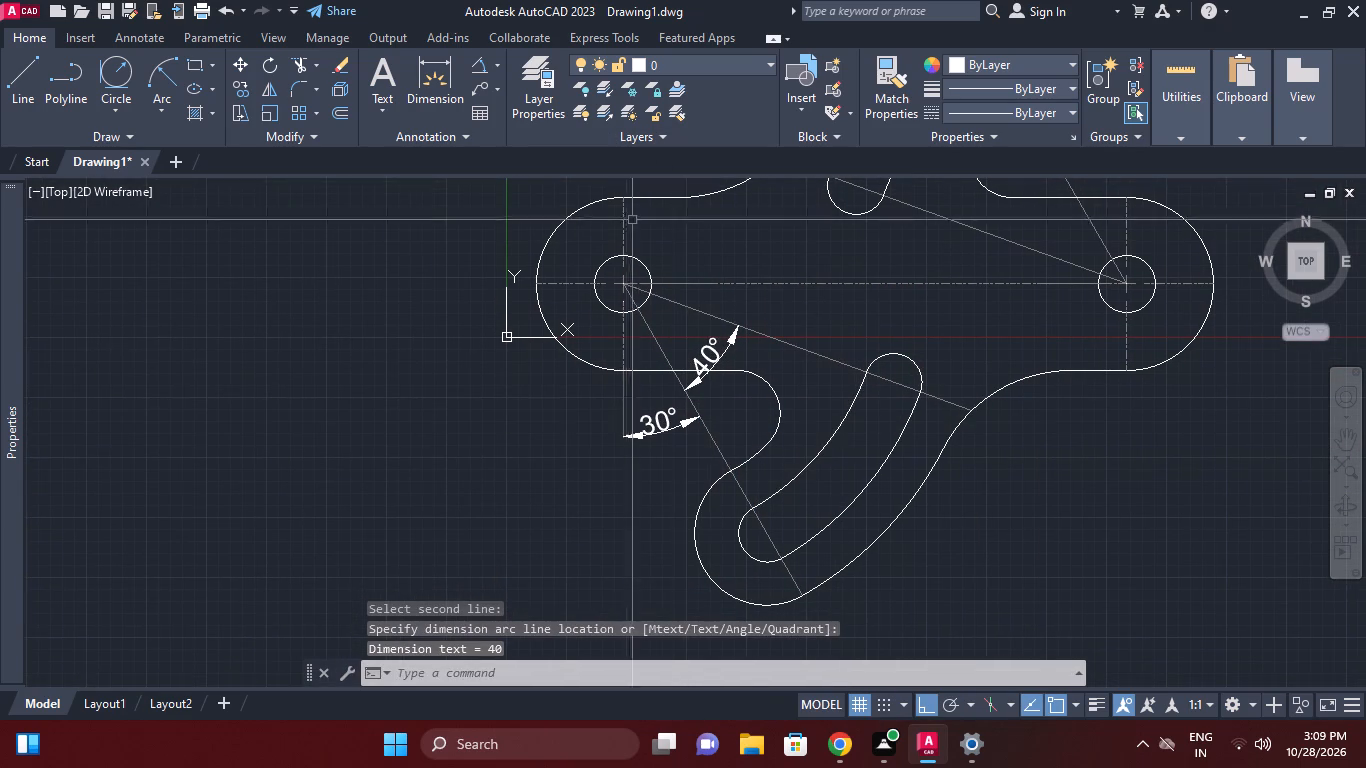
left_click(495, 67)
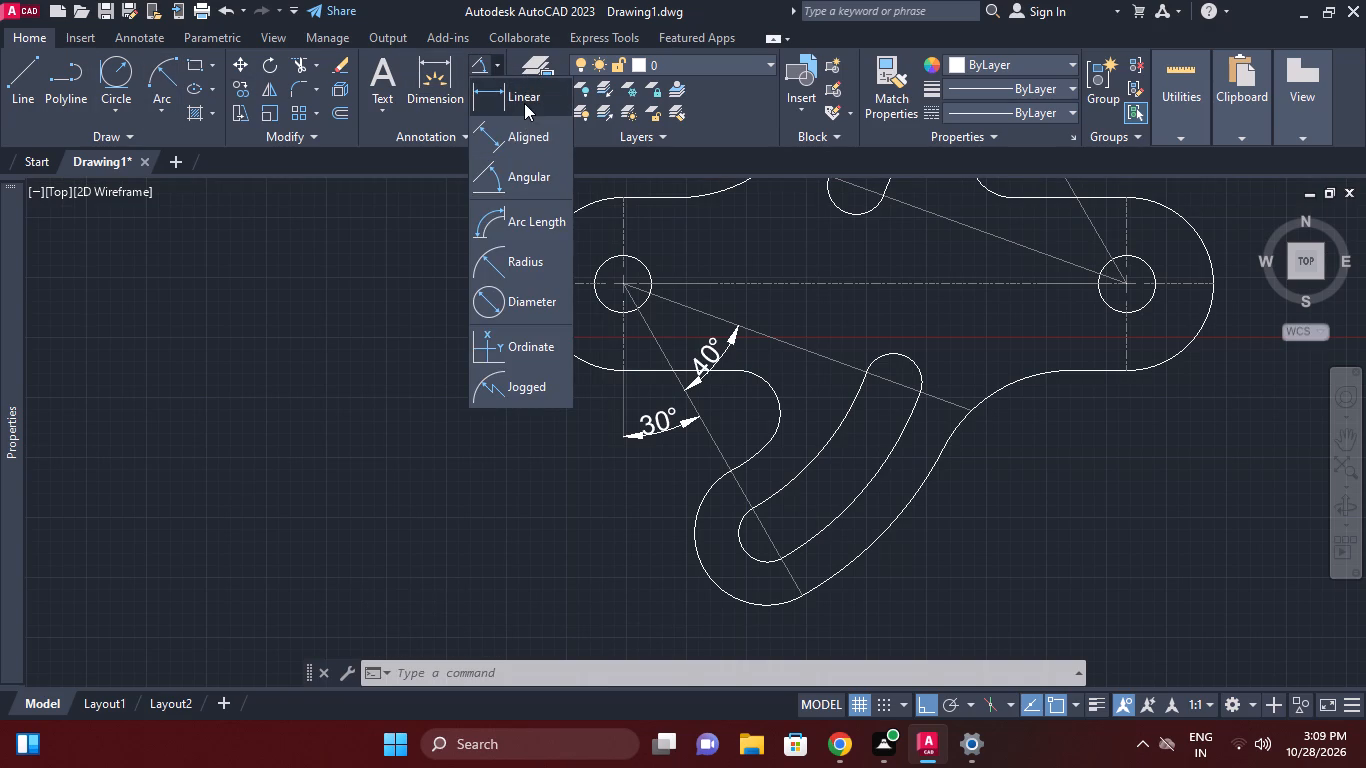
left_click(524, 103)
middle_click_drag(784, 239, 800, 214)
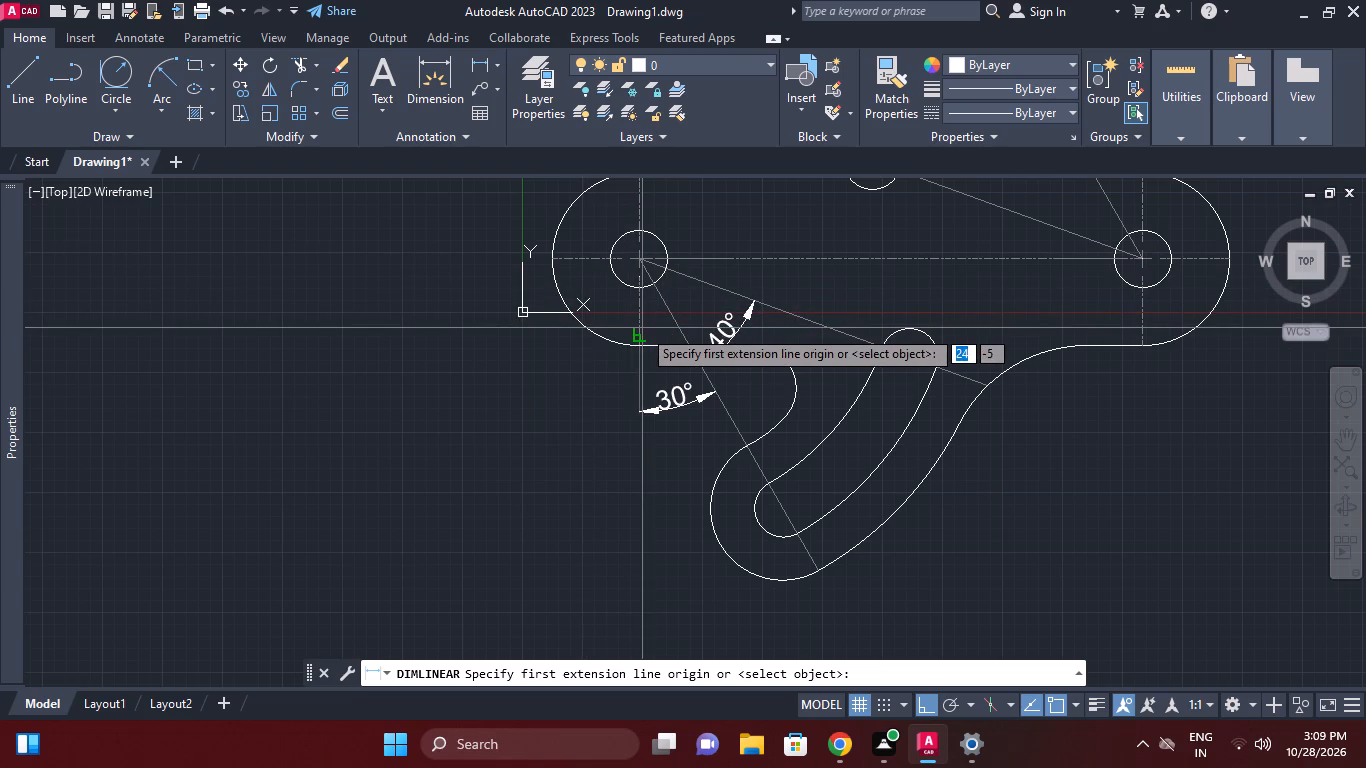
left_click(642, 328)
left_click(1141, 331)
middle_click_drag(1077, 366, 1024, 260)
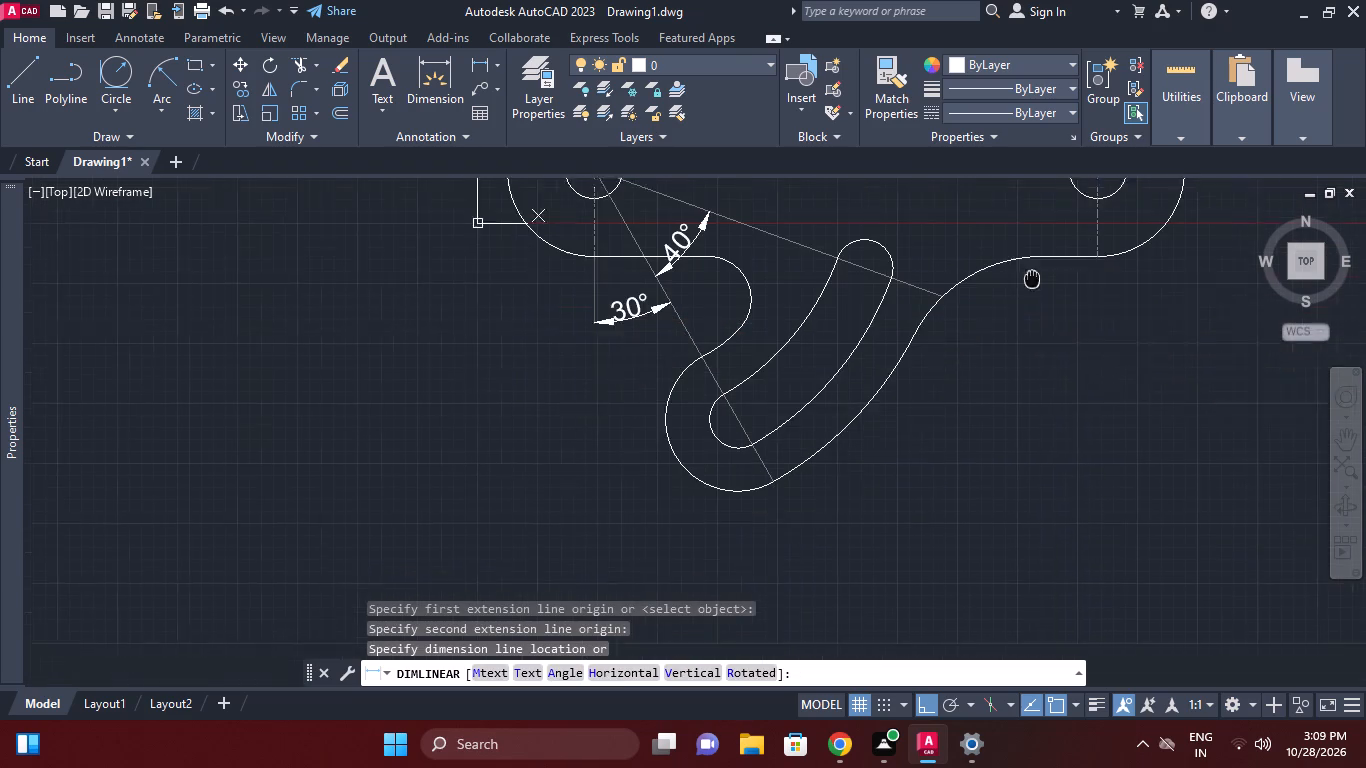
left_click(993, 546)
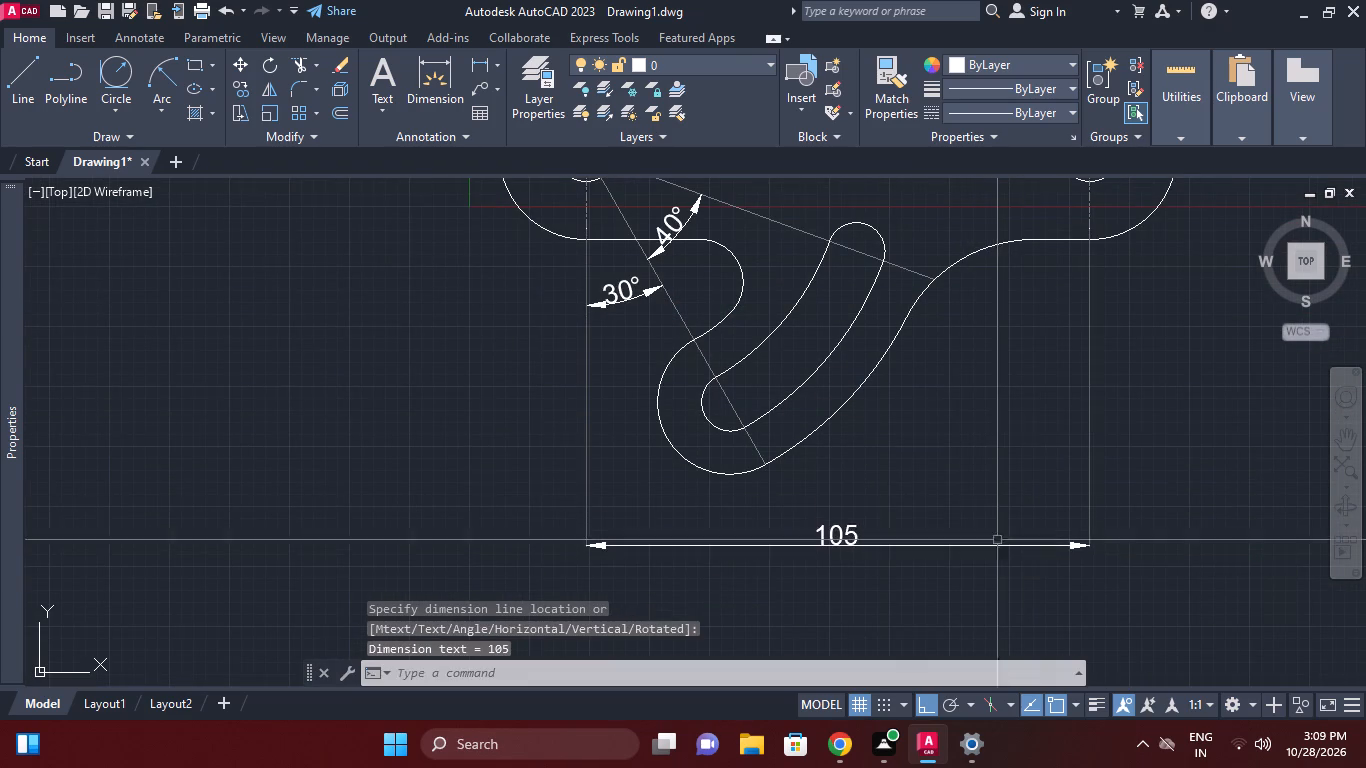
Add a radius dimension to the right-hand hub's outer arc, placed outside the part above the hub.
middle_click_drag(1044, 432, 985, 485)
middle_click_drag(1026, 398, 967, 426)
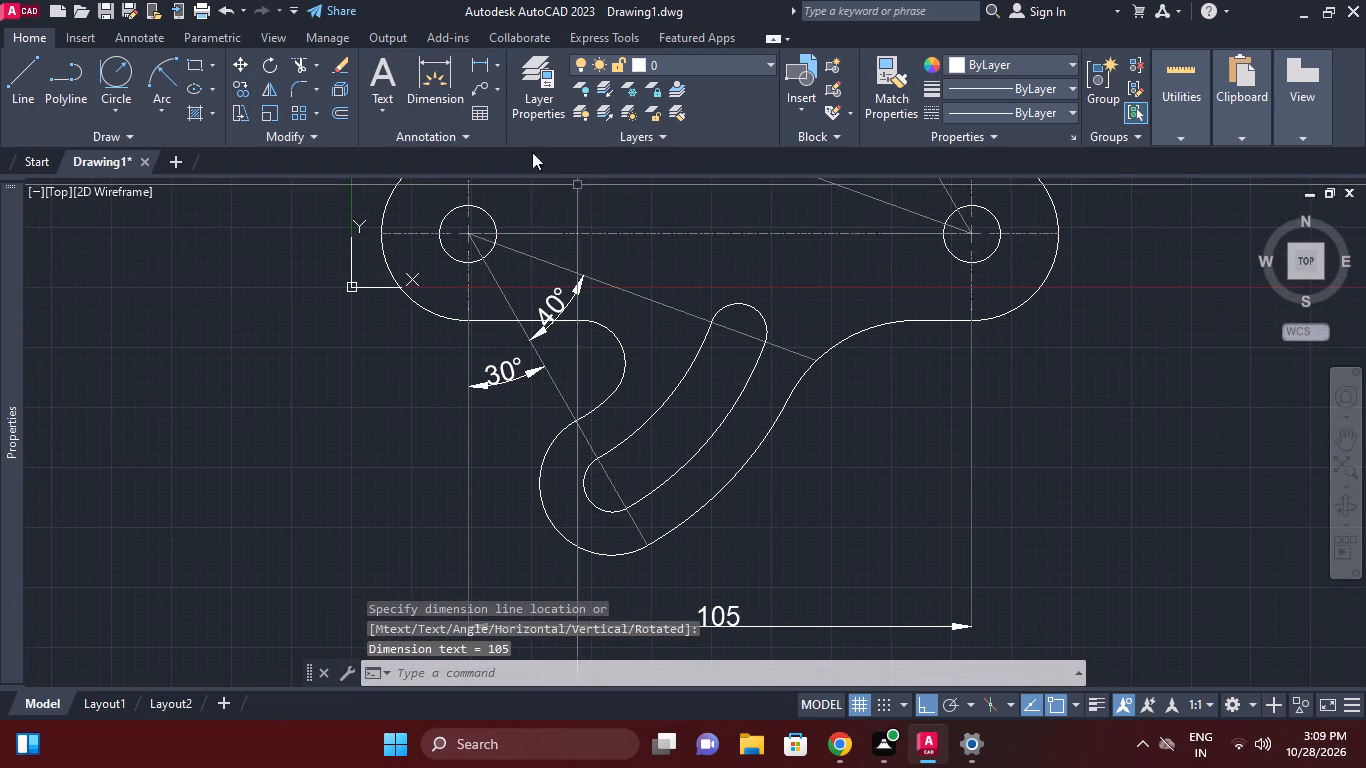
left_click(502, 65)
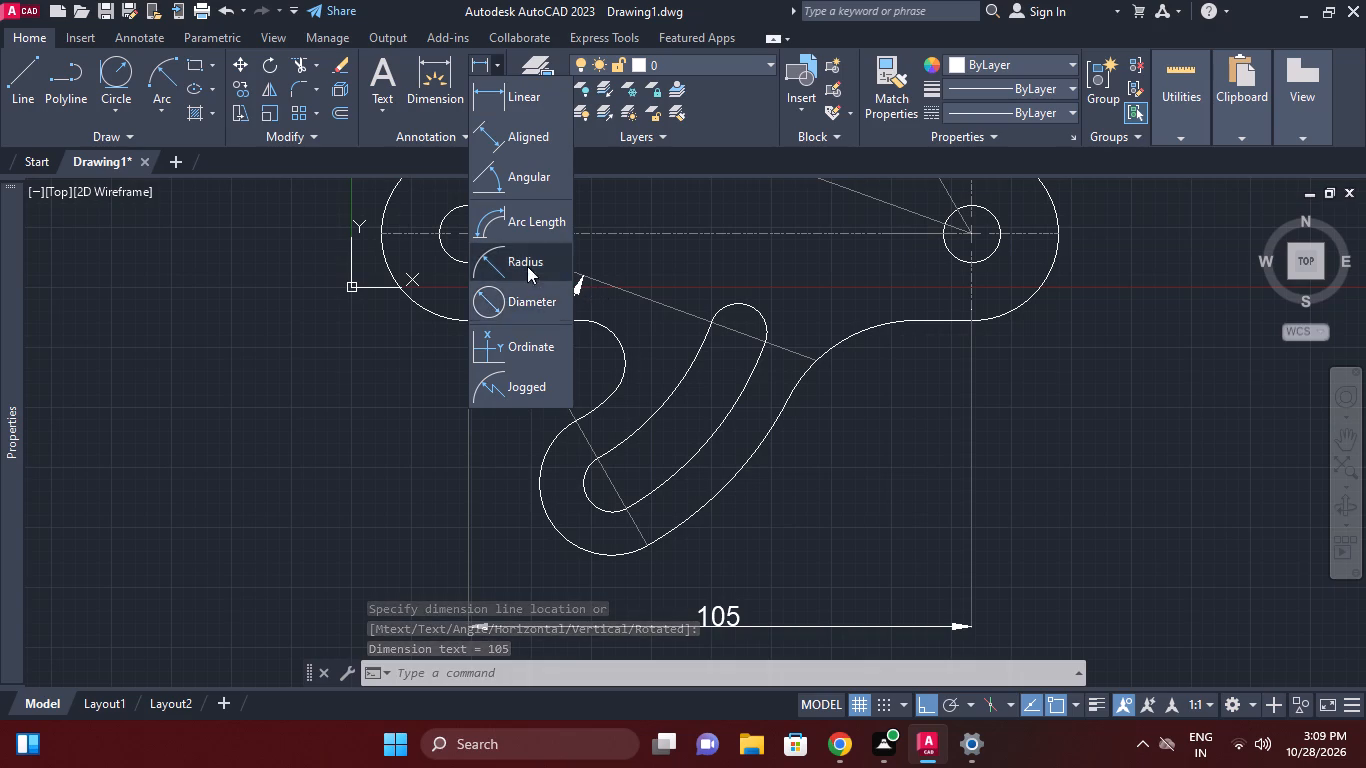
left_click(527, 266)
middle_click_drag(870, 490, 624, 560)
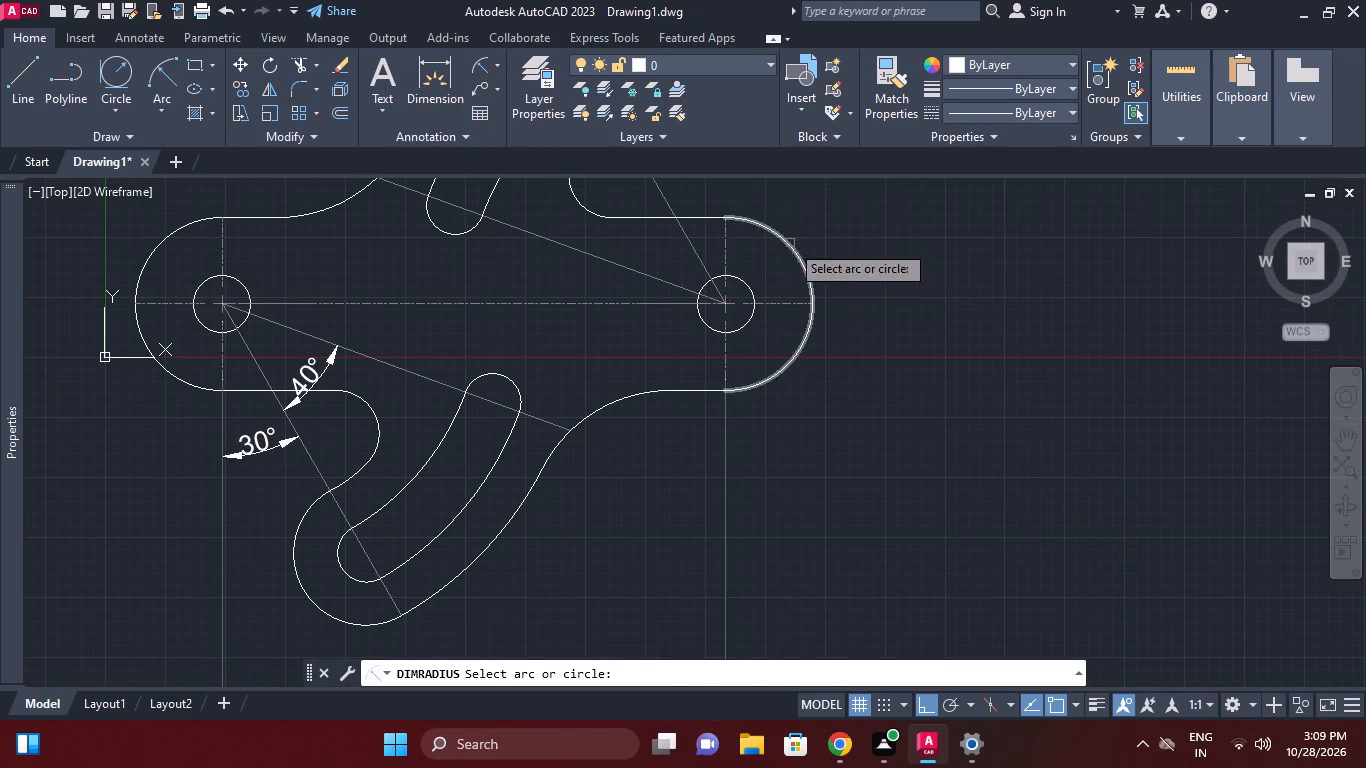
left_click(790, 243)
middle_click_drag(840, 228, 832, 269)
left_click(832, 264)
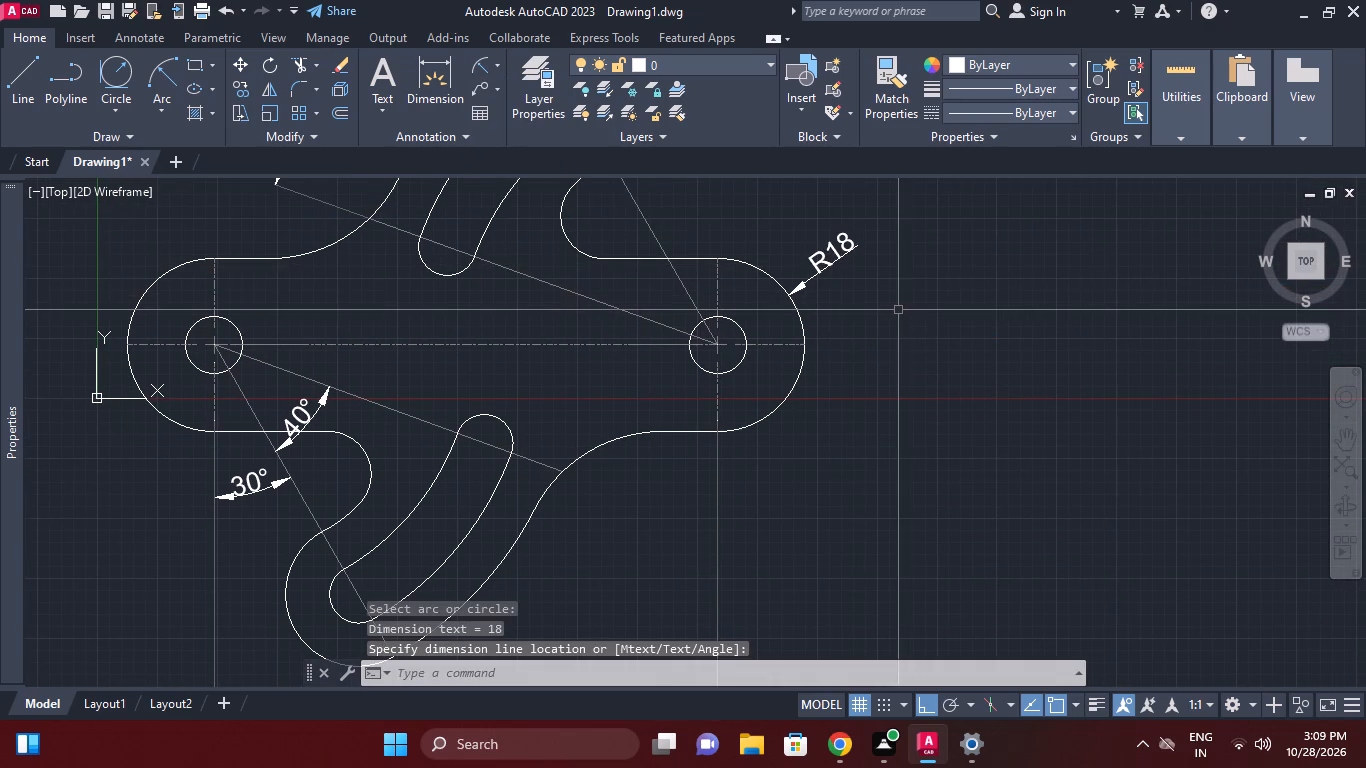
Add a radius dimension to the right-hand hub's hole, placed outside the part below the hub.
right_click(898, 310)
left_click(945, 319)
left_click(737, 368)
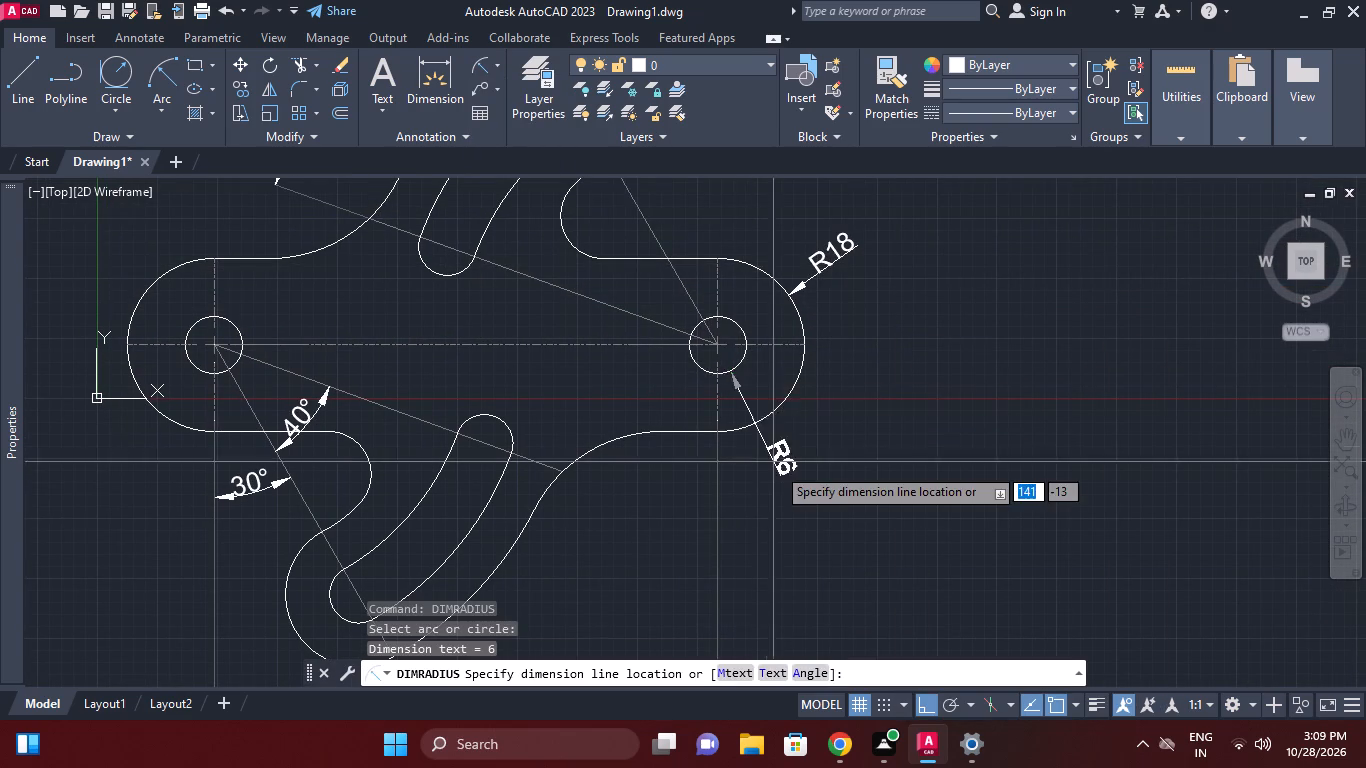
left_click(801, 483)
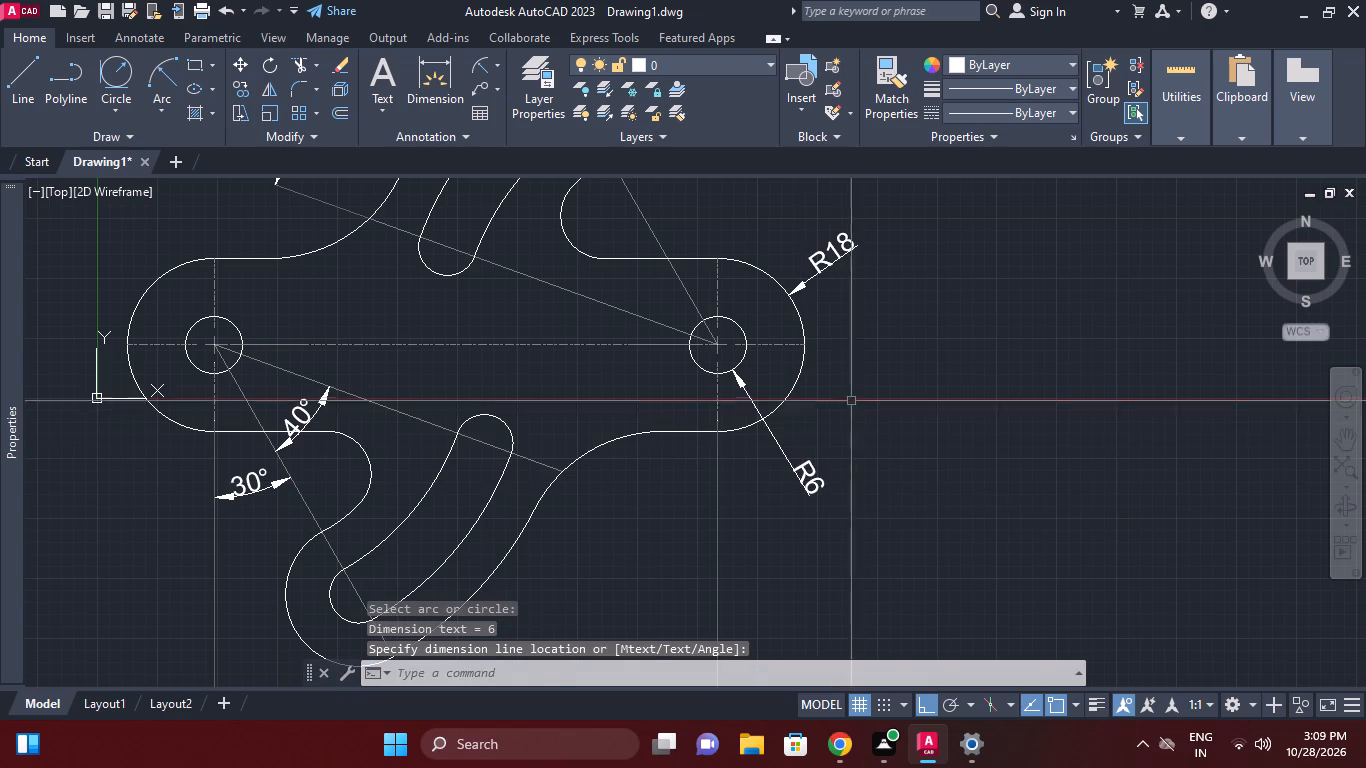
Edit the hole's radius dimension text to read 2xR6.
left_click(830, 482)
double_click(817, 471)
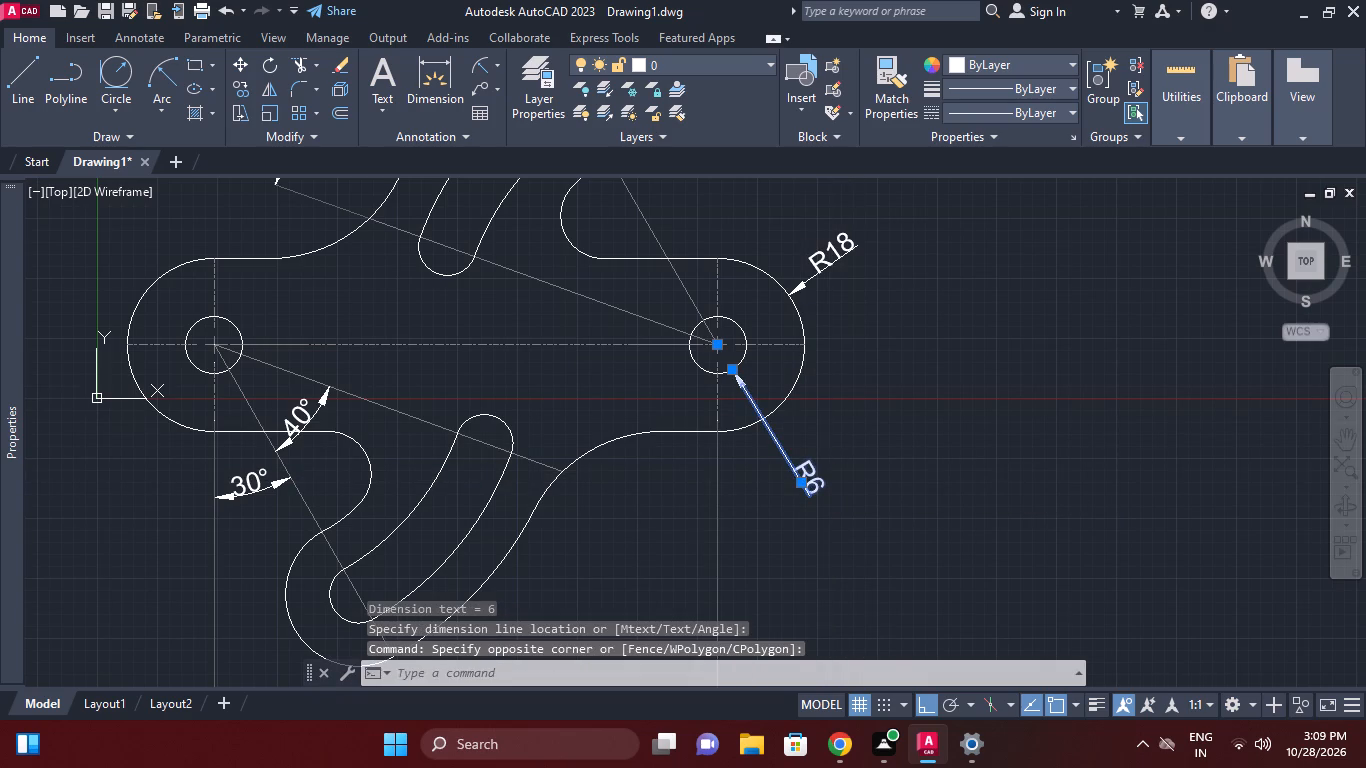
key("2")
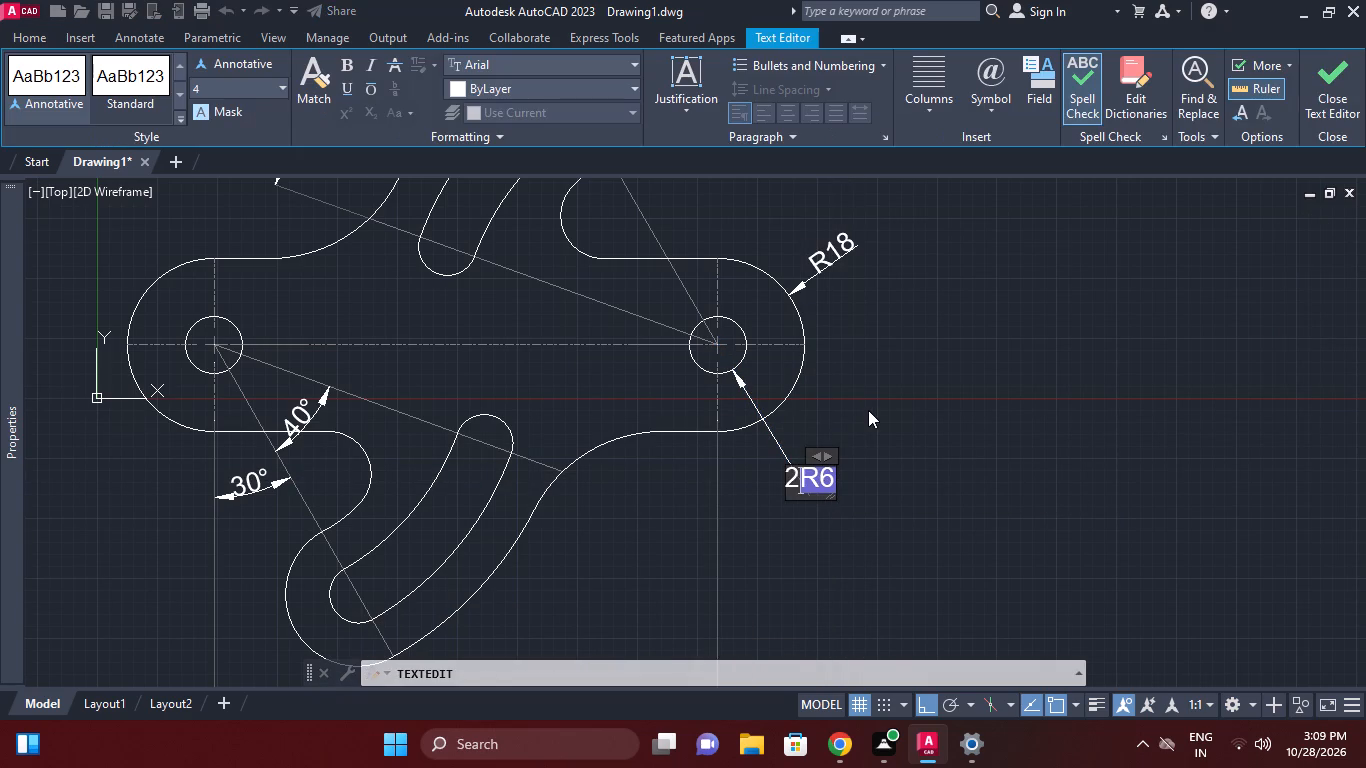
key("x")
left_click(946, 392)
Edit the right-hand hub's outer radius dimension text to read 2xR18 and finish text editing.
double_click(823, 252)
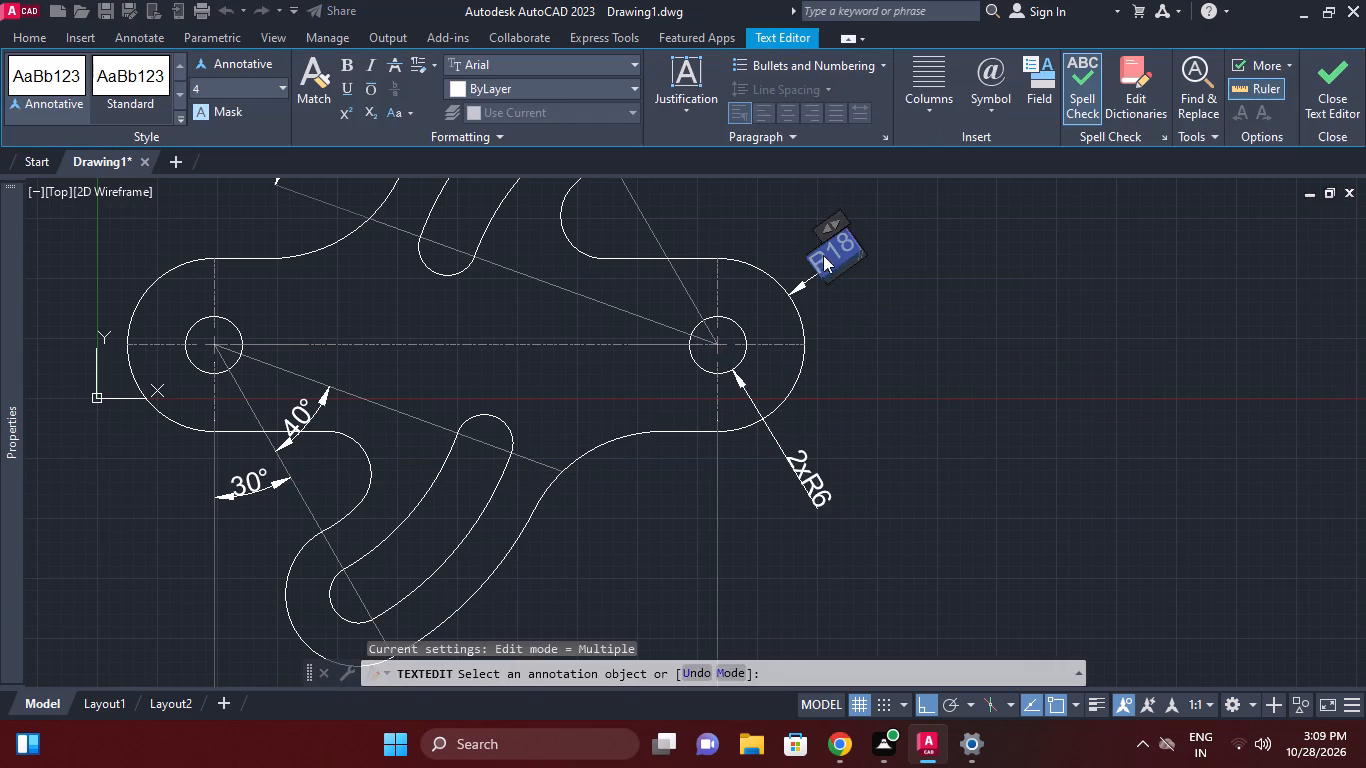
left_click(820, 272)
left_click(853, 303)
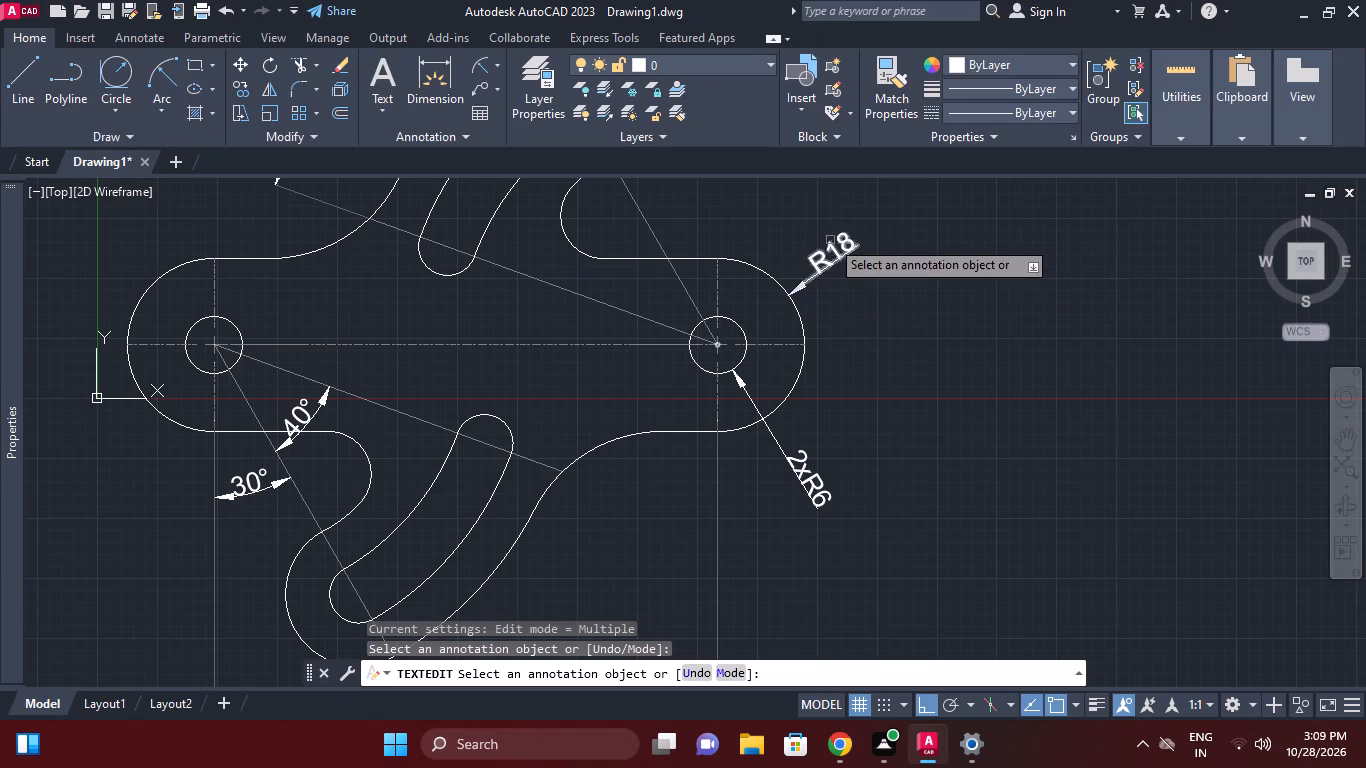
left_click(830, 239)
left_click(830, 251)
left_click(935, 314)
left_click(822, 254)
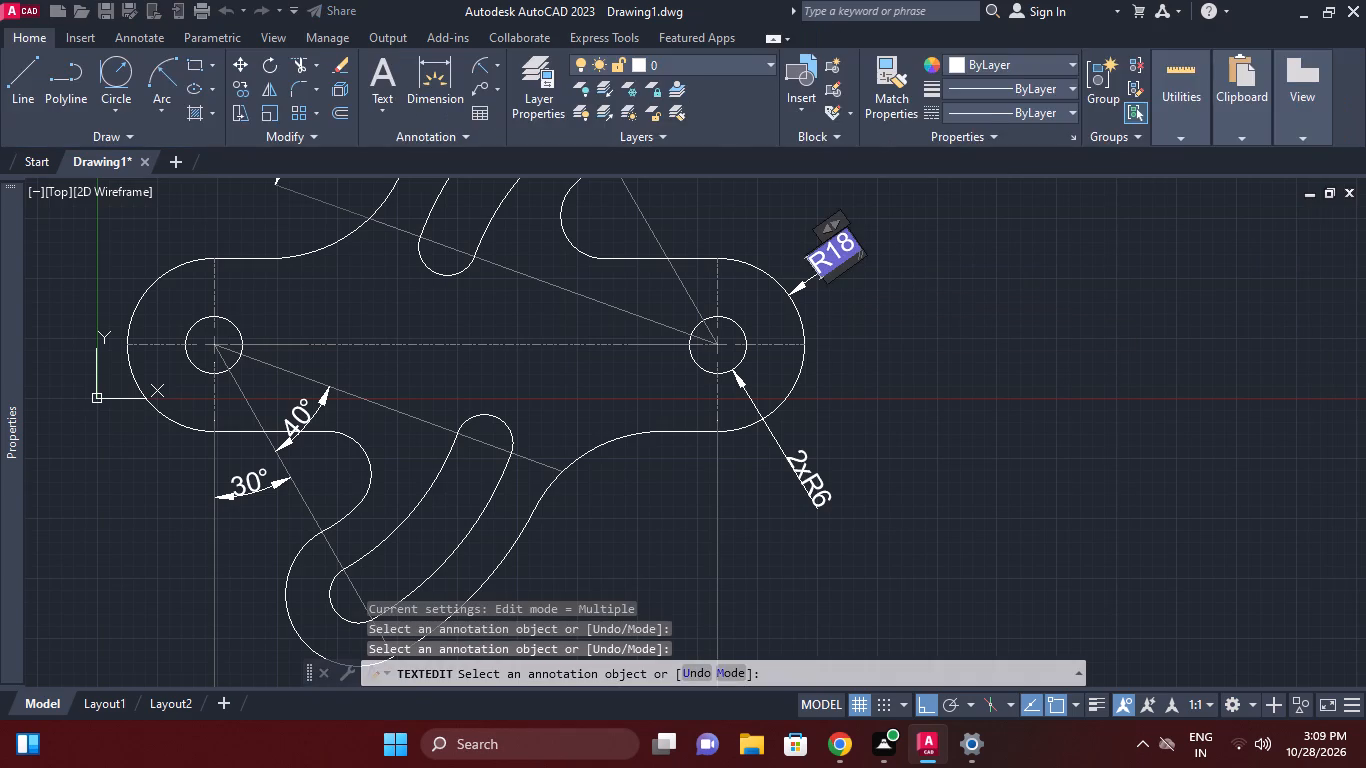
key("2")
key("x")
left_click(977, 420)
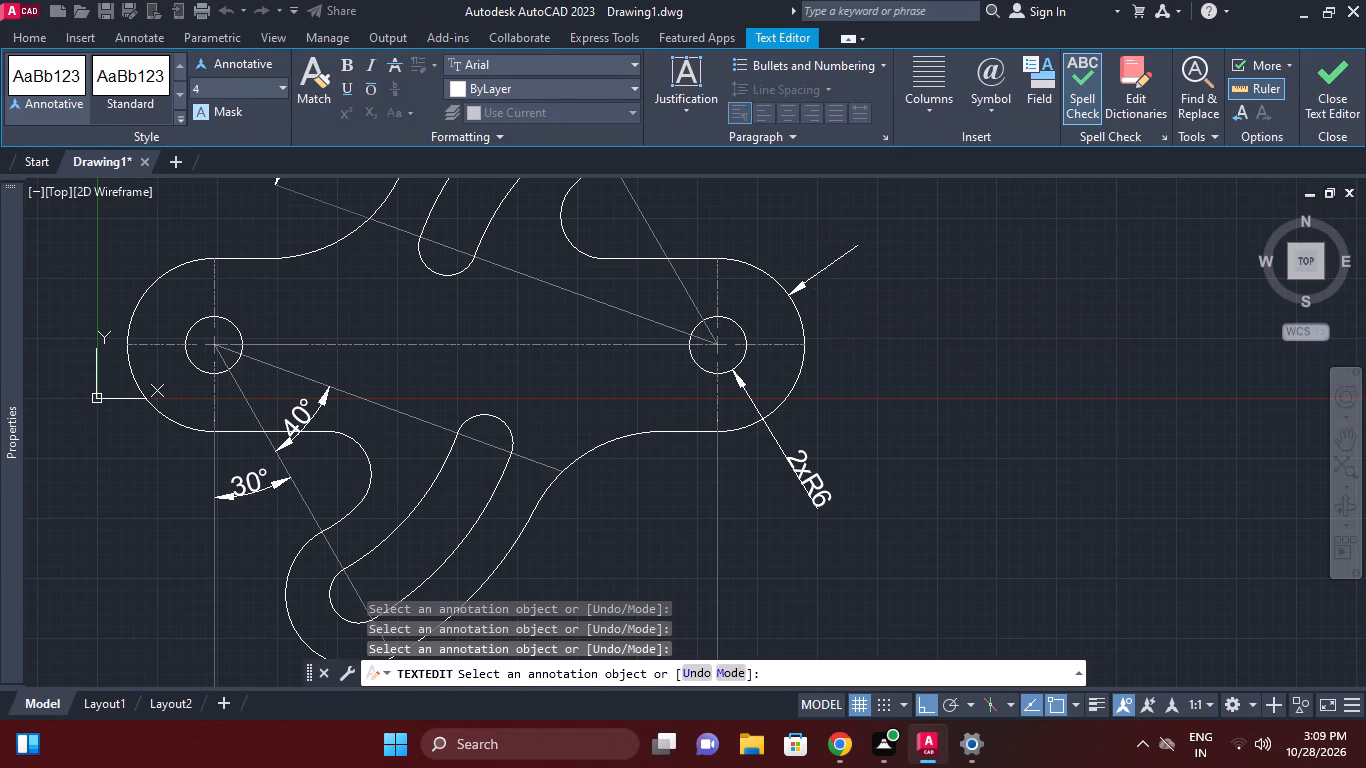
right_click(989, 362)
left_click(1036, 396)
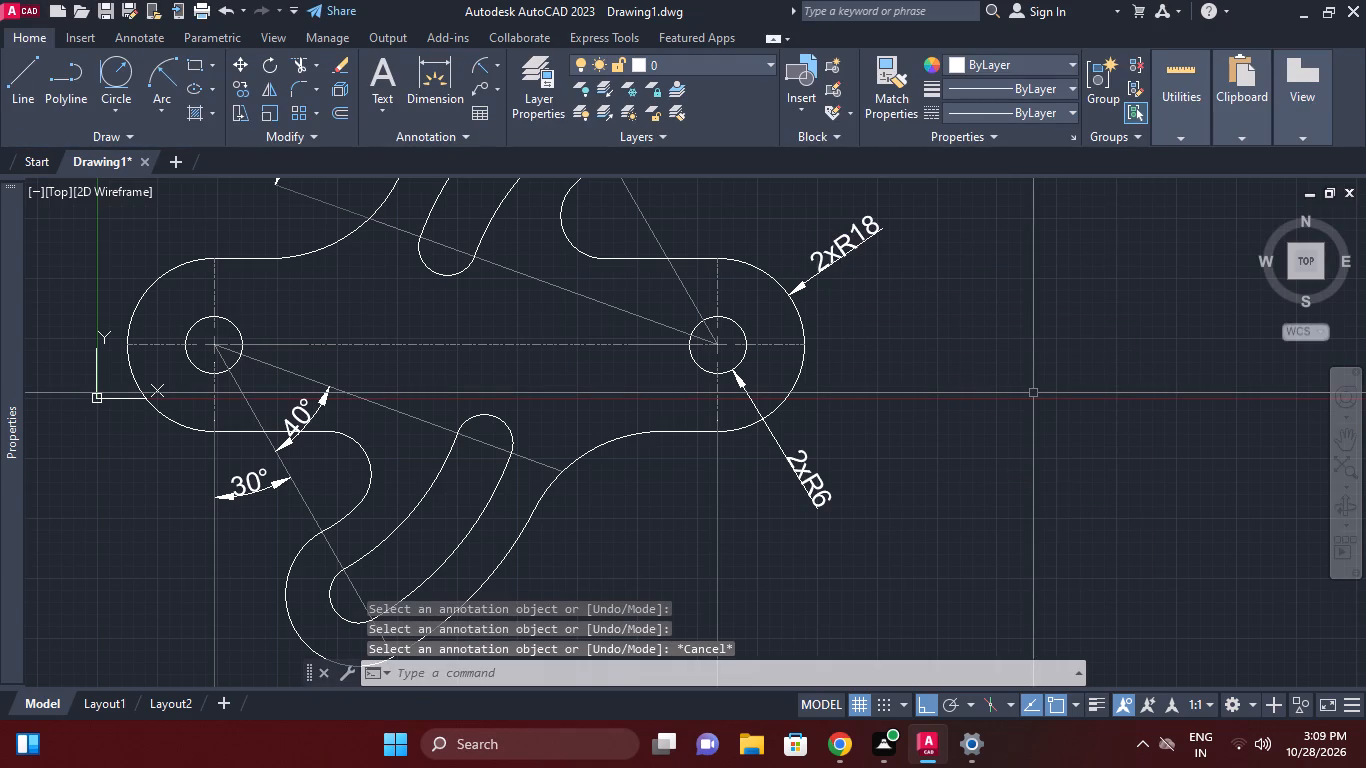
Add an angular dimension between the upper arm's steeper construction line and the right-hand hub's vertical centreline, placed above the hub.
middle_click_drag(1019, 409, 1022, 432)
middle_click_drag(732, 340, 762, 390)
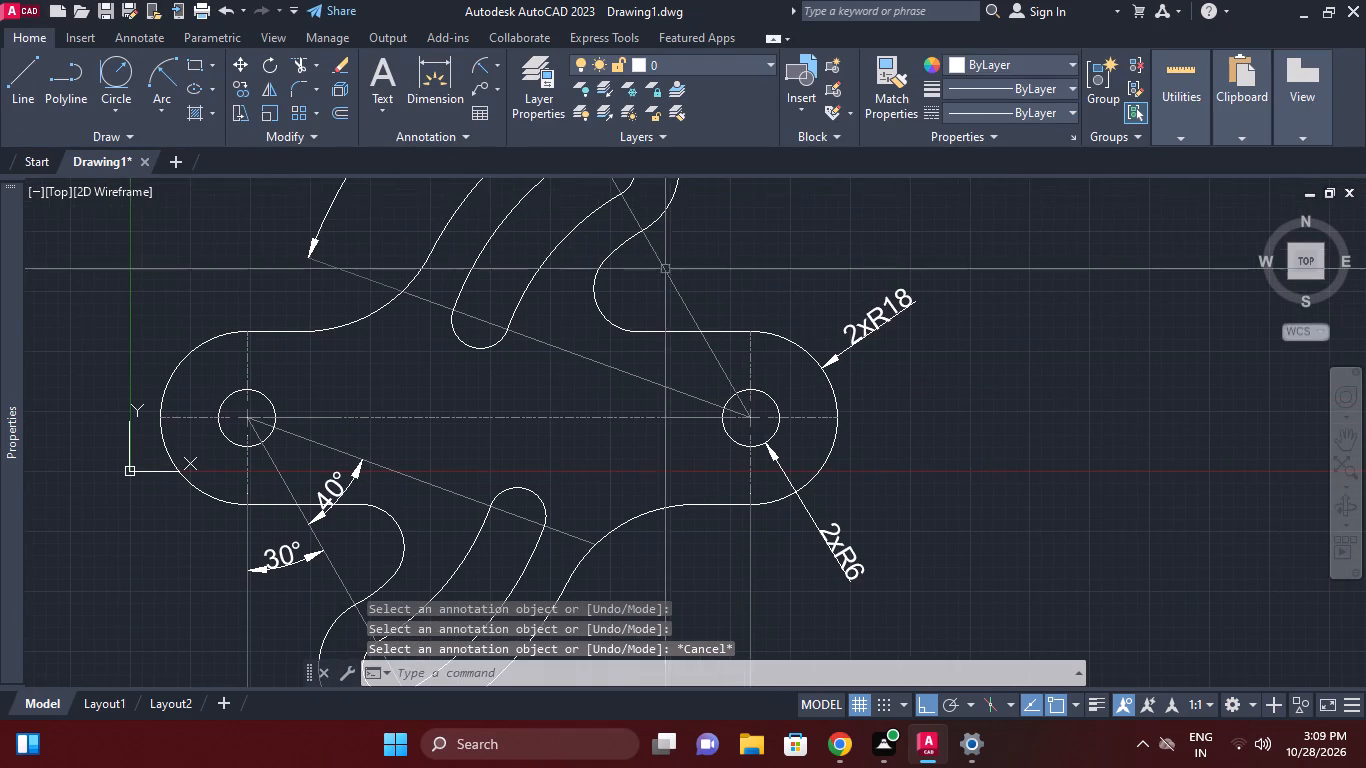
left_click(495, 67)
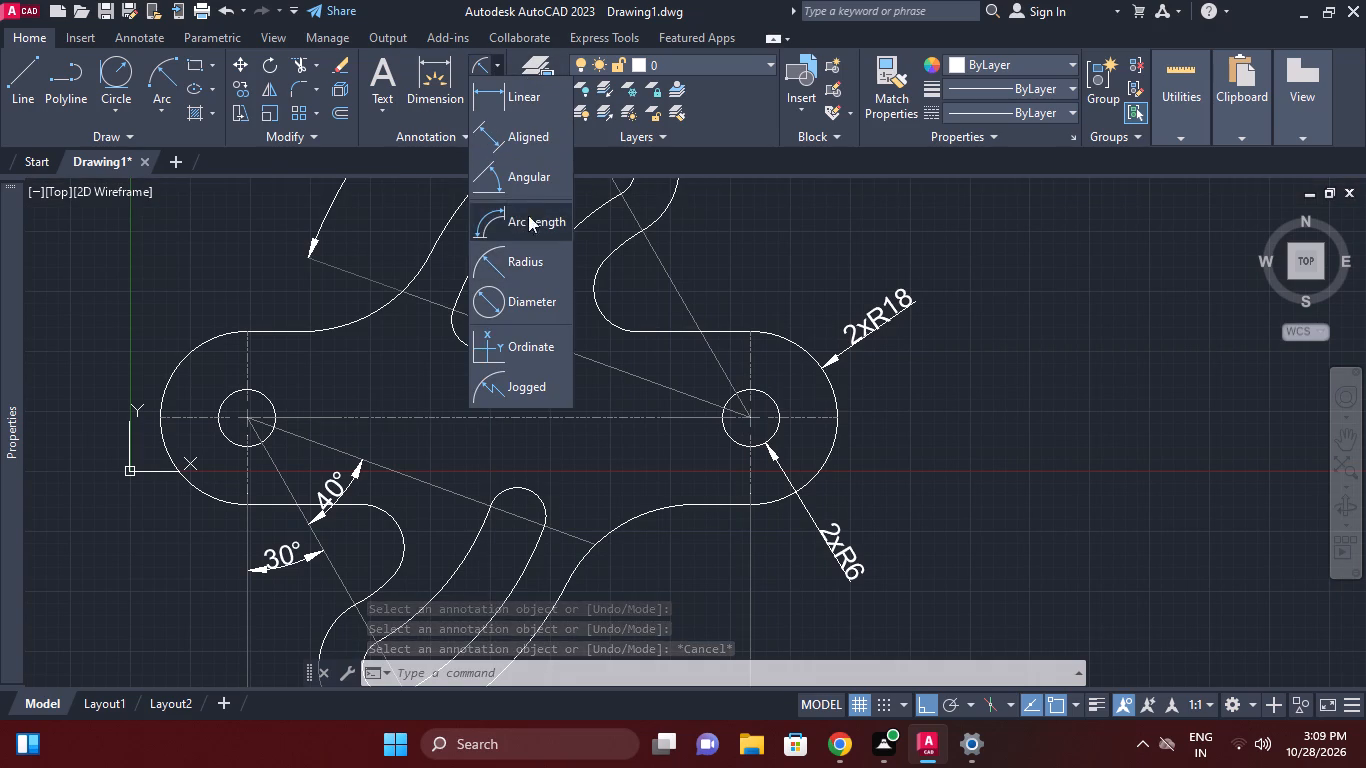
left_click(529, 171)
left_click(716, 357)
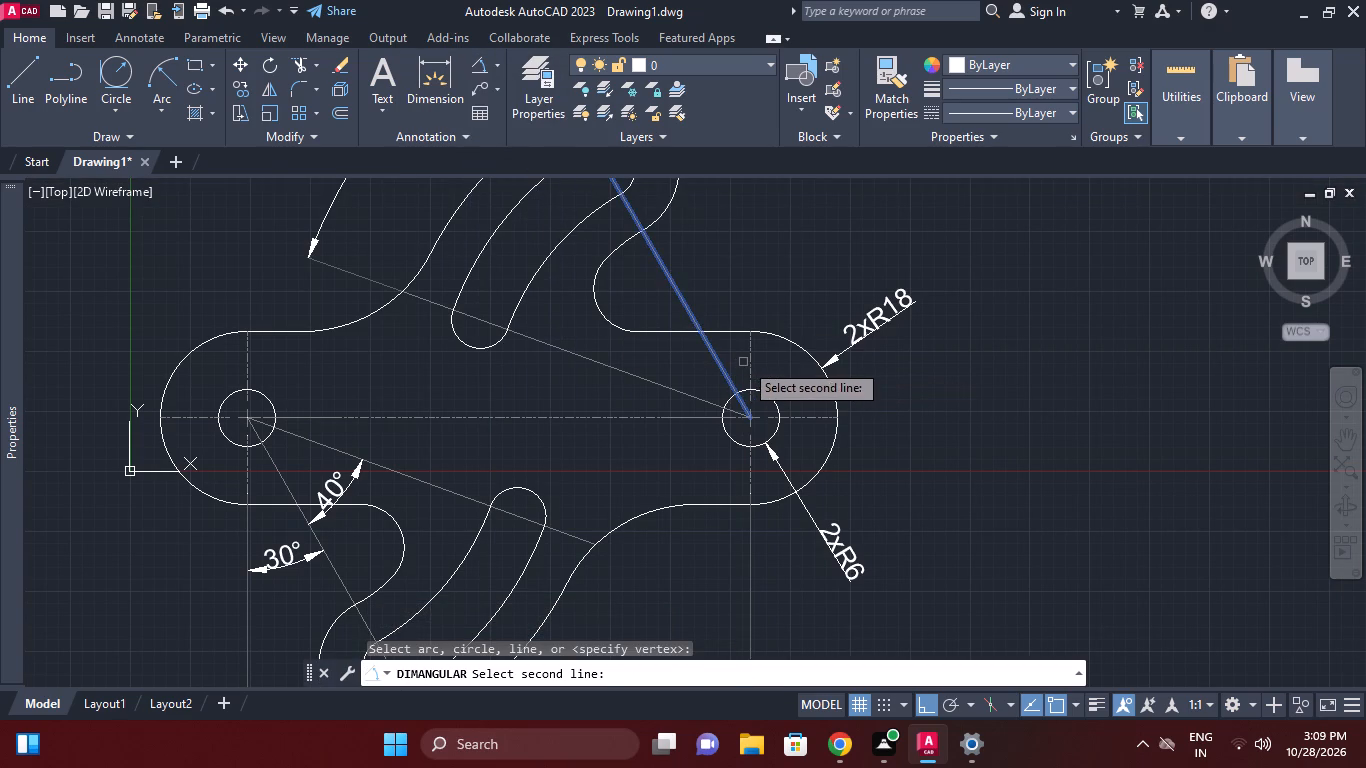
left_click(749, 361)
left_click(733, 283)
Move the angular dimension above the right-hand hub farther up from the hub centre, then clear the selection.
right_click(817, 243)
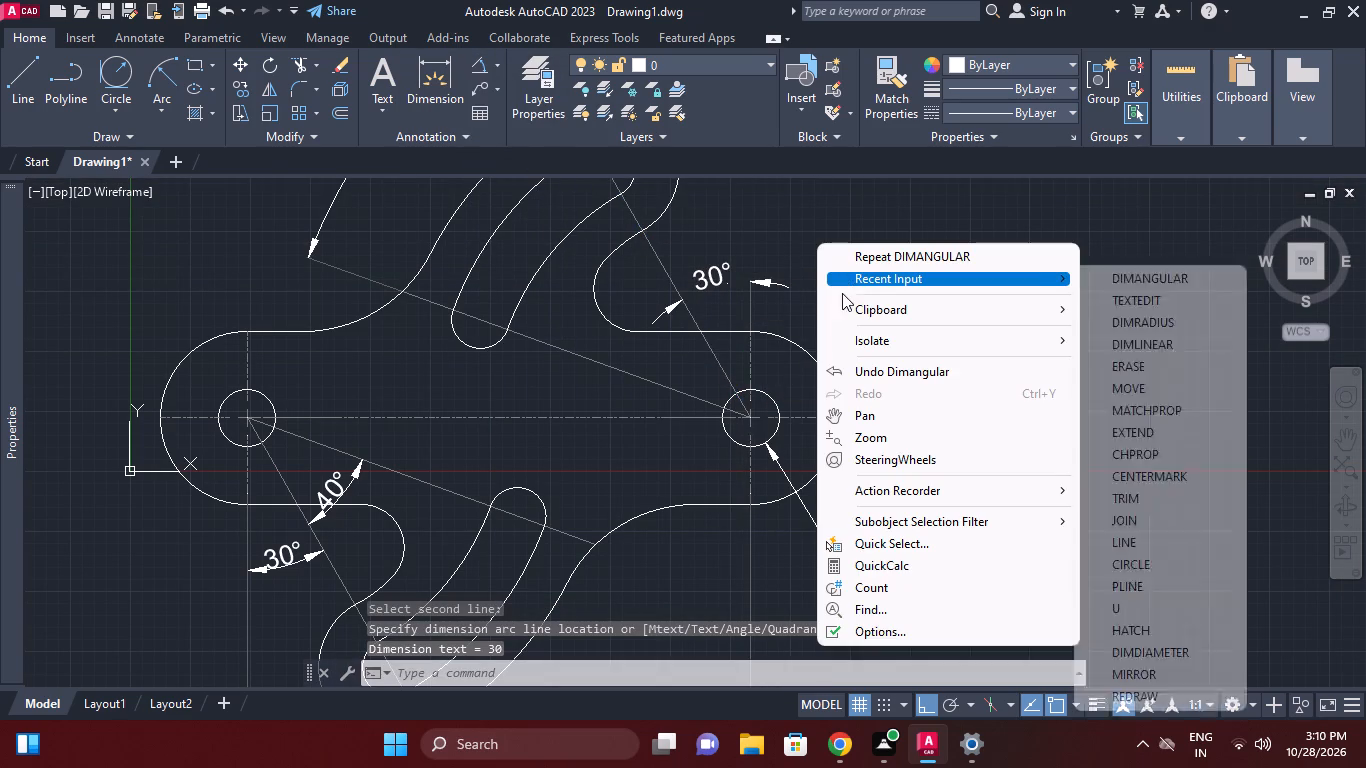
left_click(778, 228)
left_click(778, 227)
left_click(724, 271)
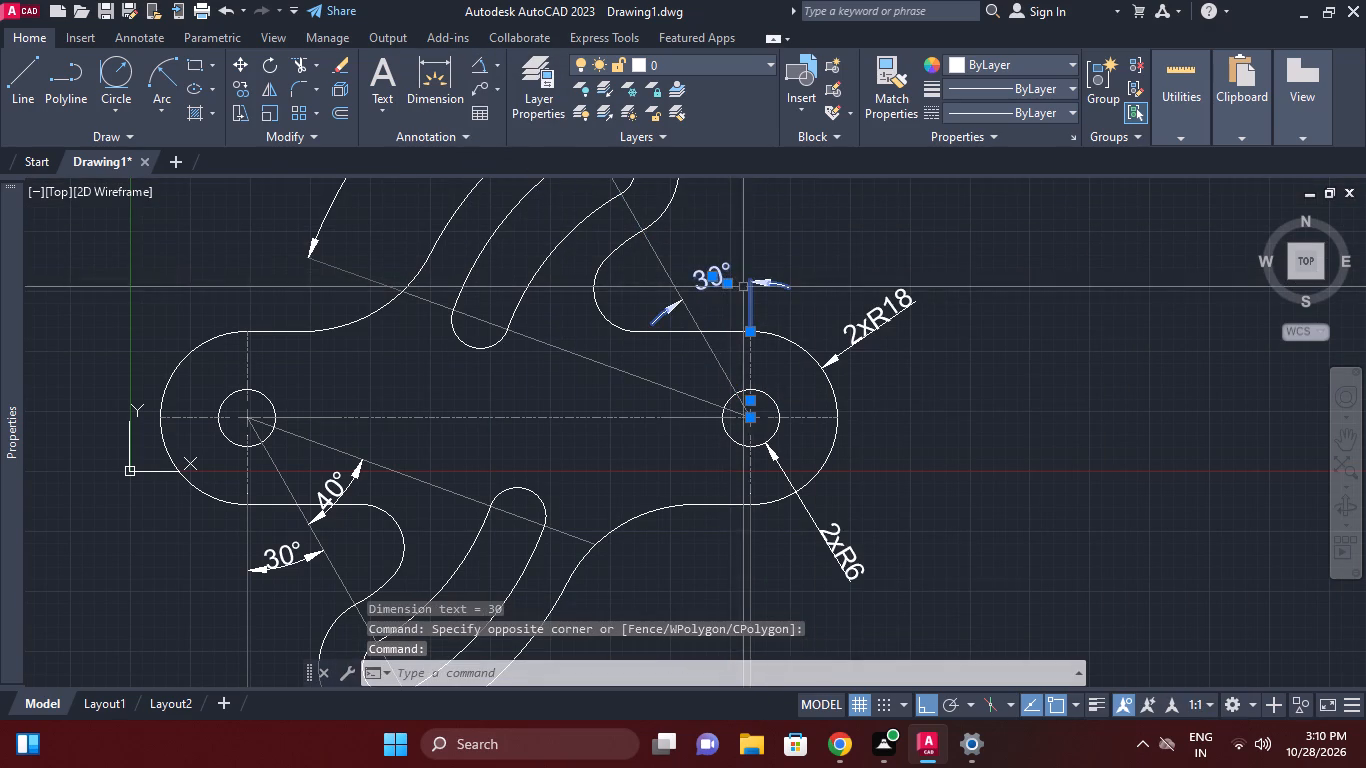
left_click(725, 279)
left_click(722, 245)
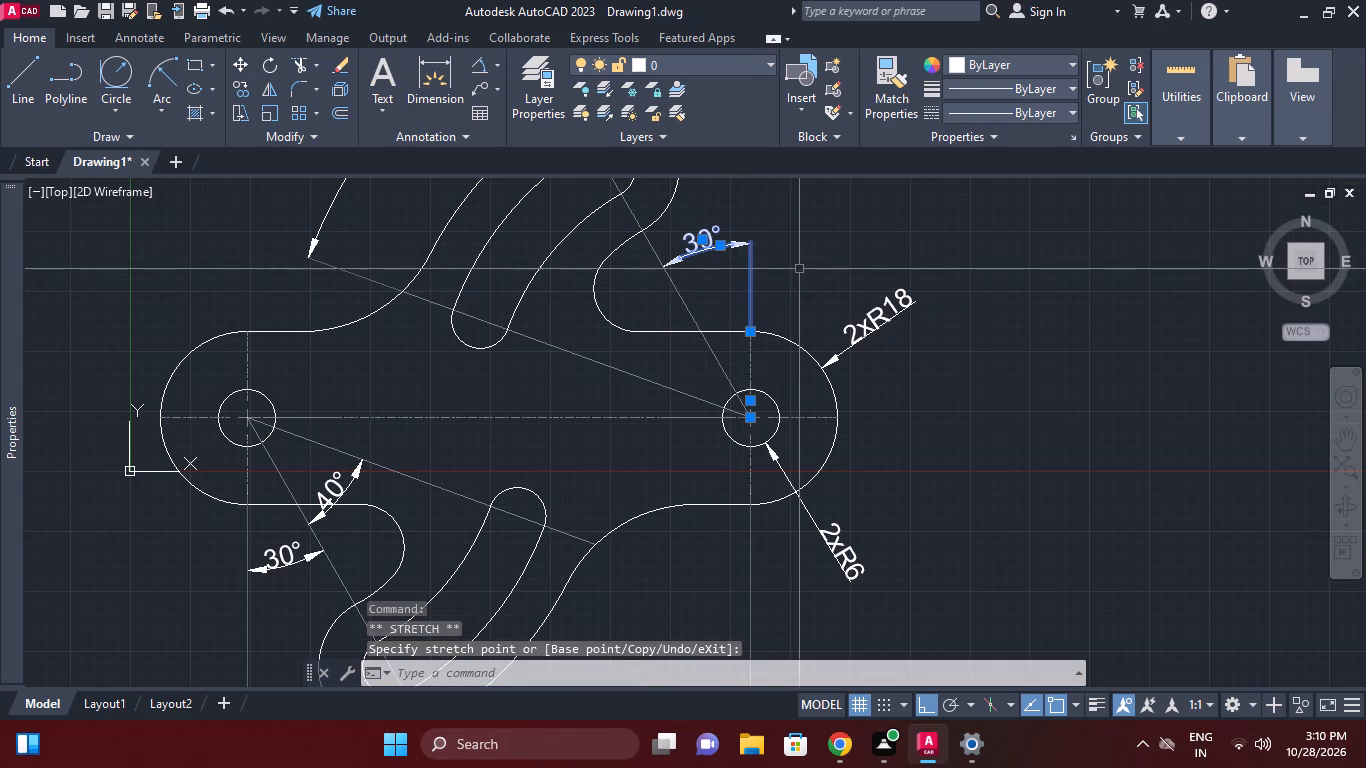
right_click(823, 264)
left_click(879, 537)
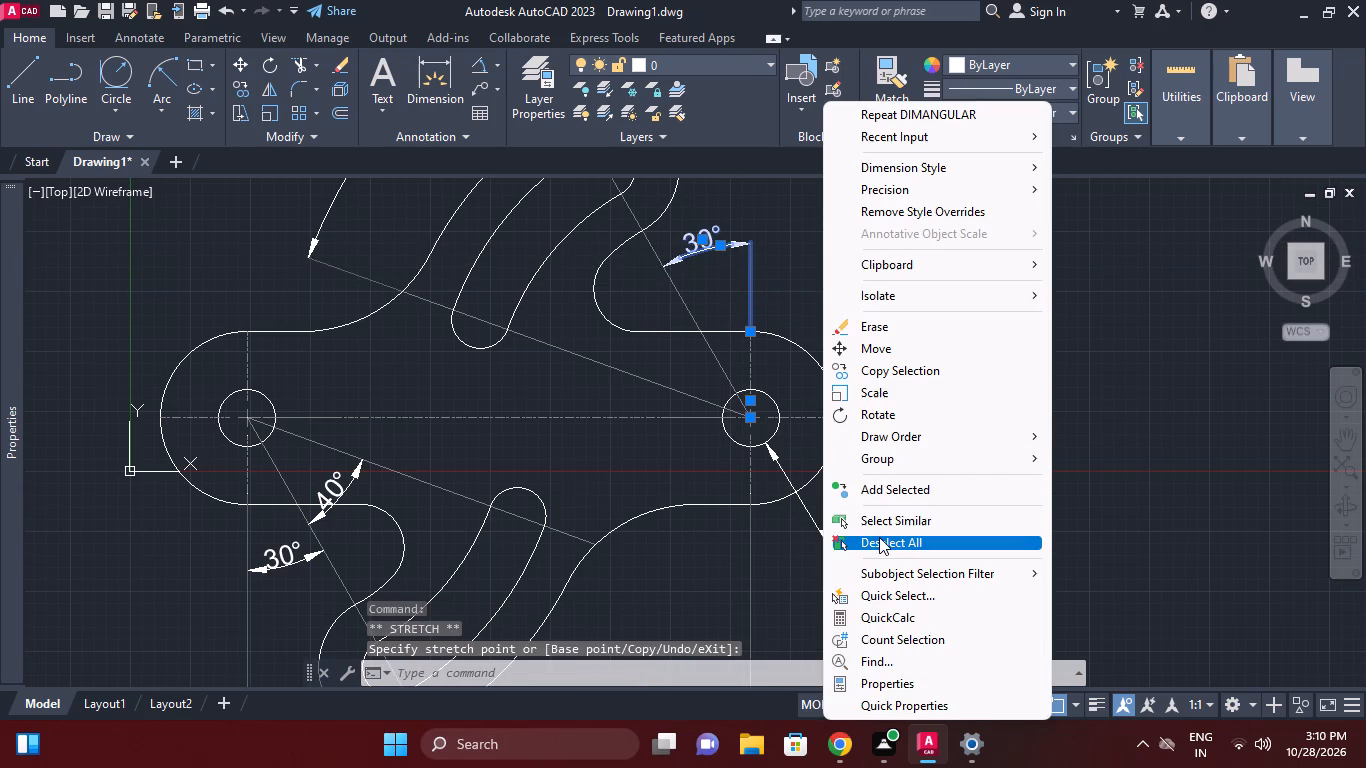
middle_click_drag(806, 413, 823, 552)
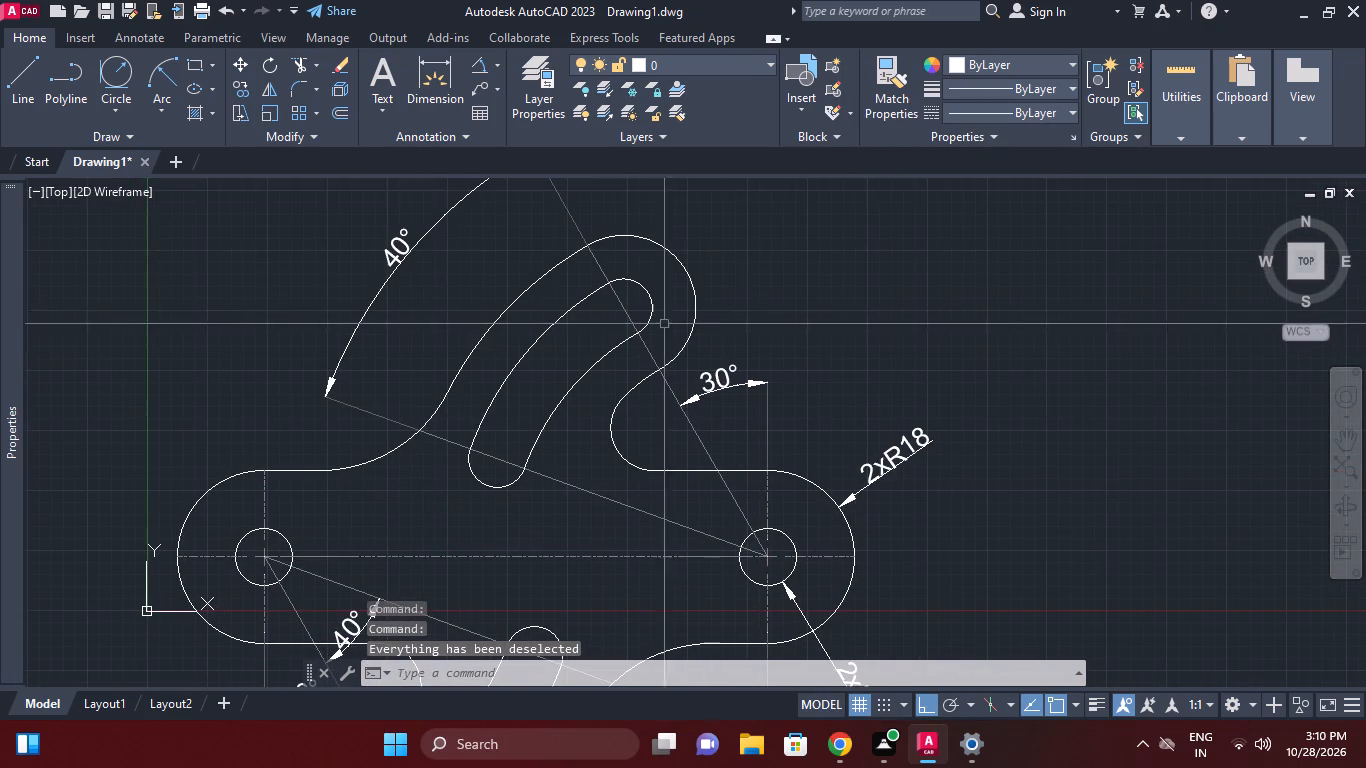
Add a radius dimension to the rounded outer end of the upper arm, placed outside the profile above the arc.
left_click(491, 63)
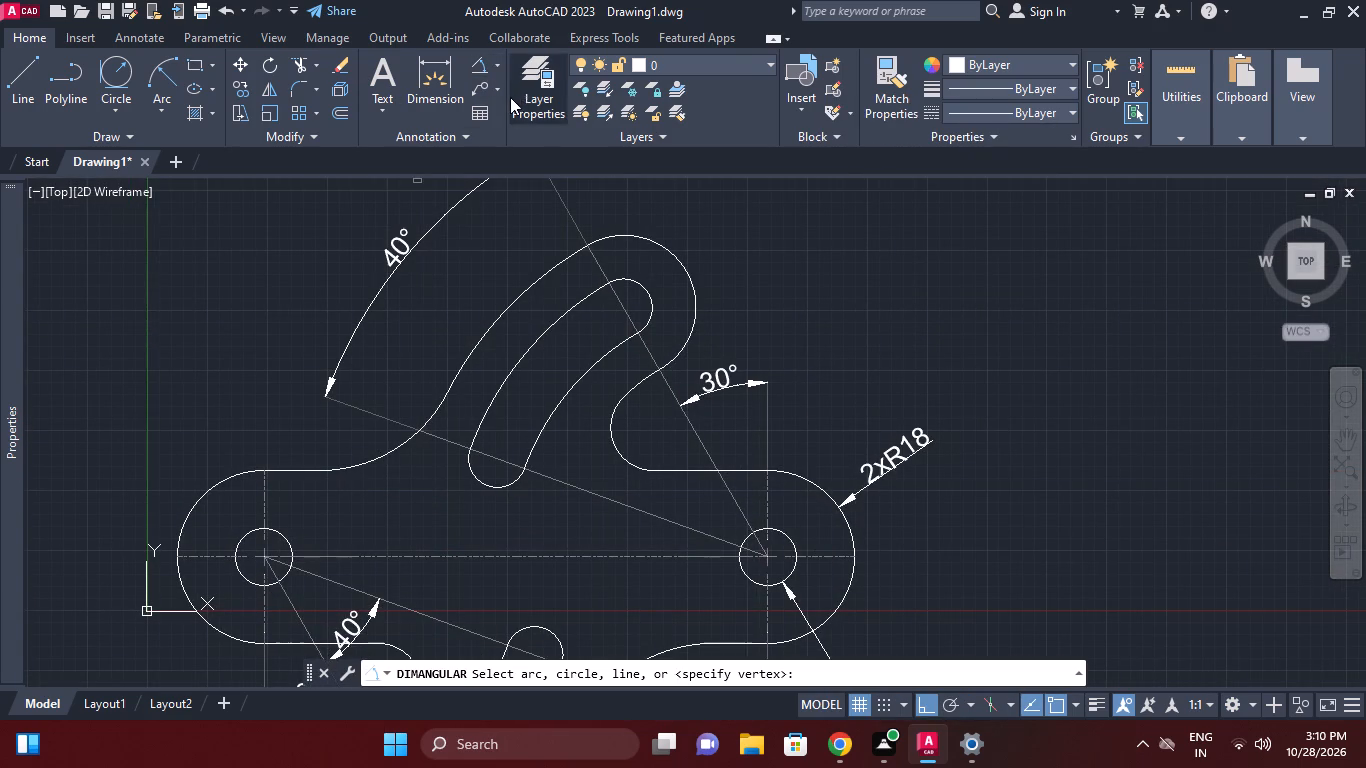
left_click(495, 72)
left_click(537, 269)
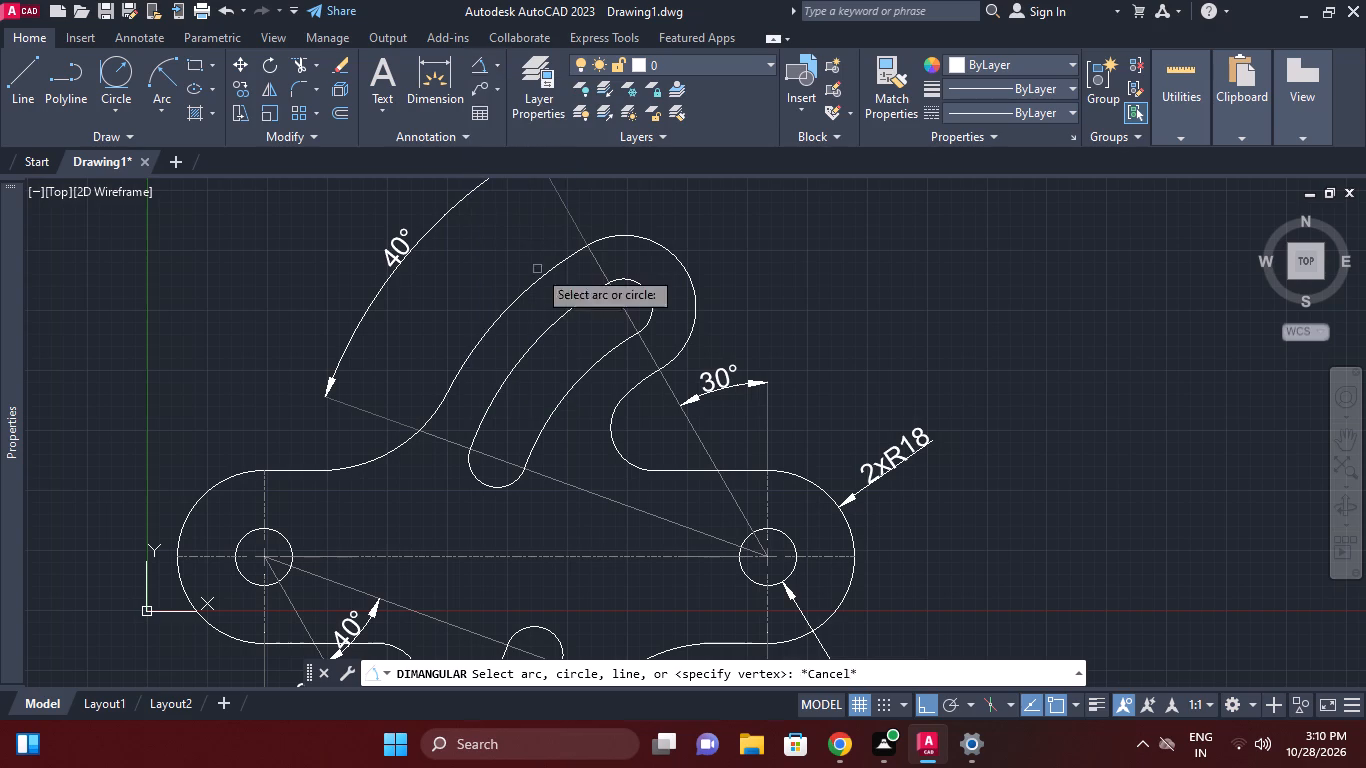
left_click(638, 235)
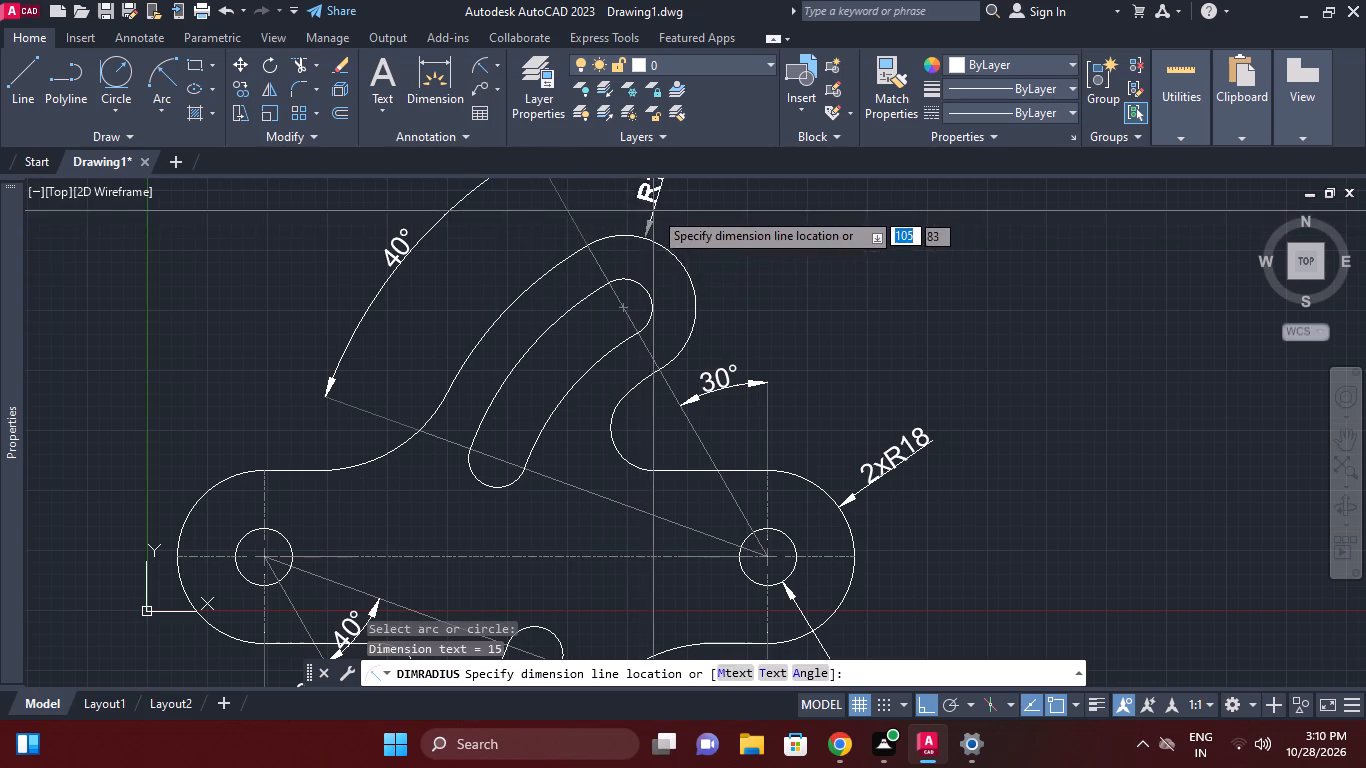
middle_click_drag(684, 233, 687, 251)
left_click(701, 226)
Add a radius dimension to the upper end arc of the upper arm's slot, placed outside the arm's outline.
right_click(778, 253)
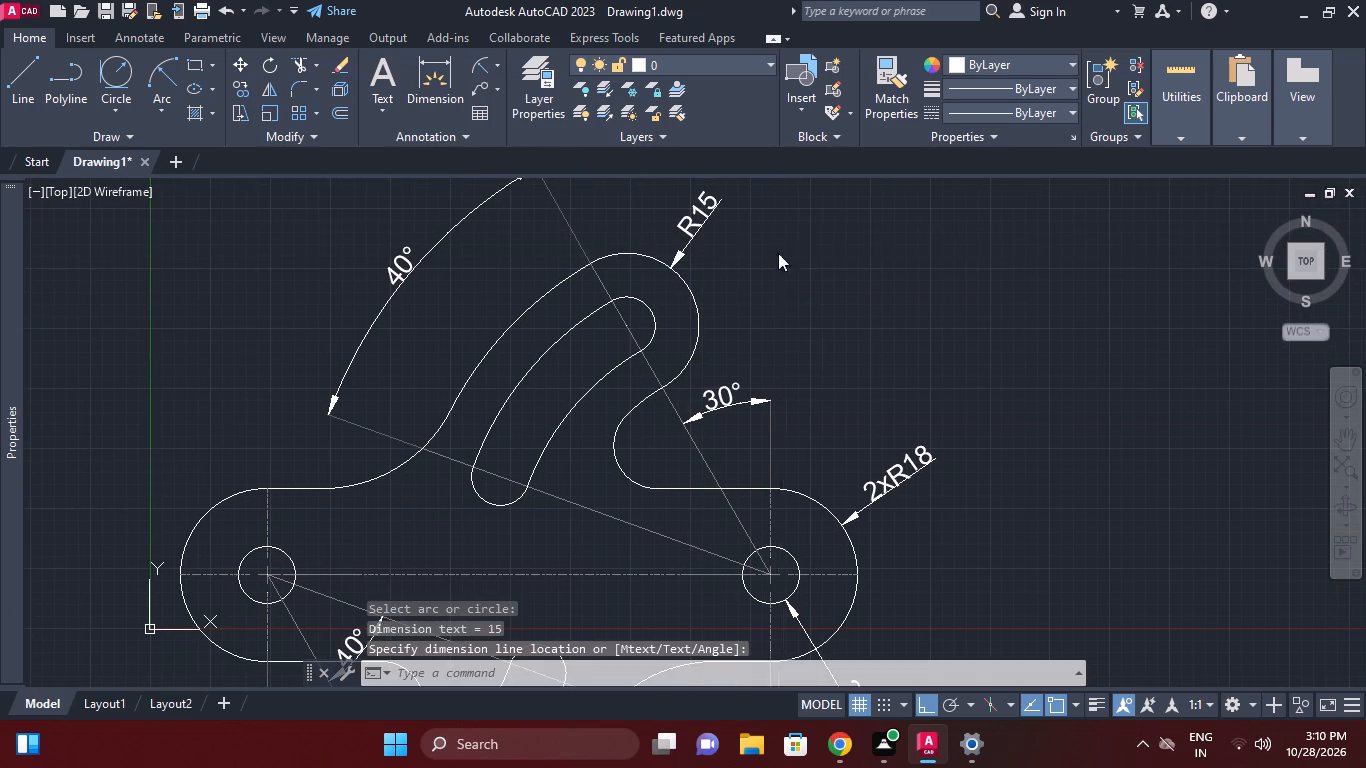
left_click(808, 270)
left_click(655, 322)
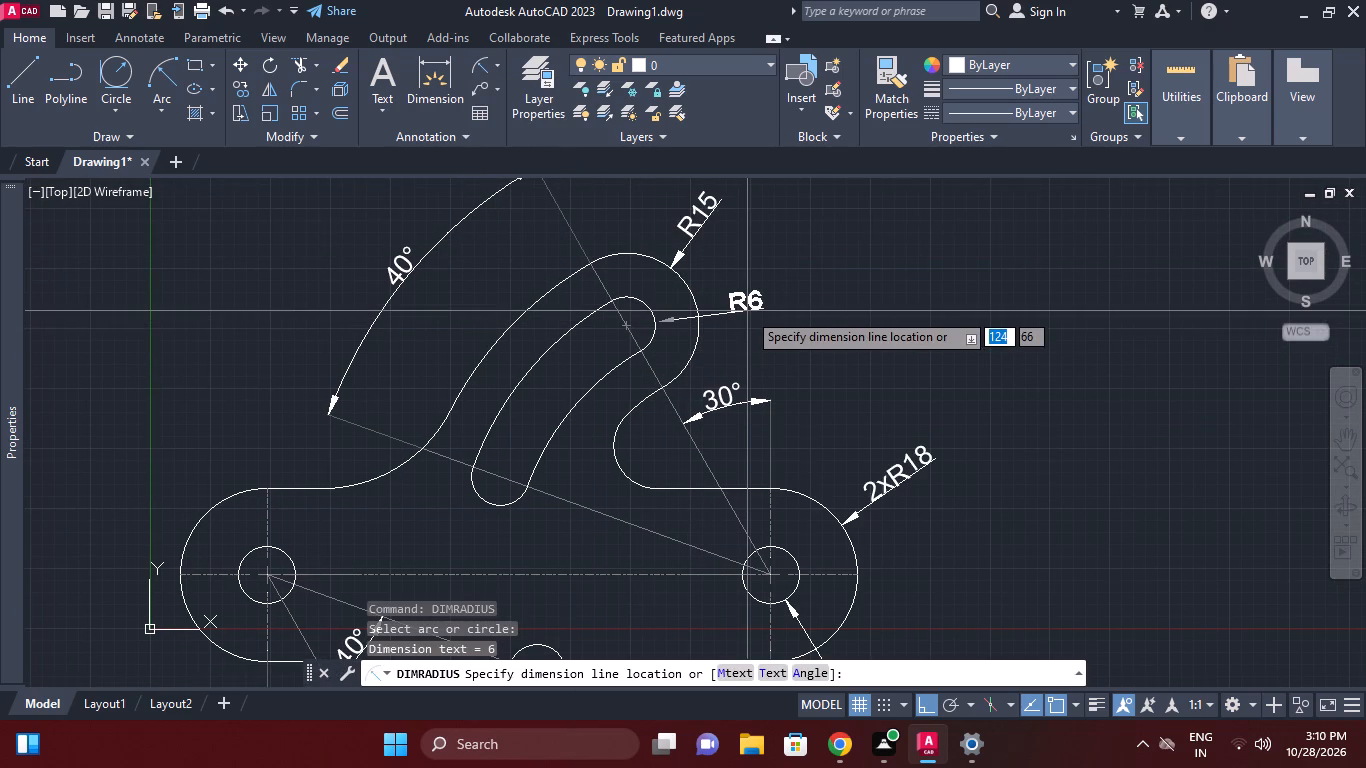
left_click(748, 311)
Edit the upper arm's outer end radius dimension text to read 2xR15.
left_click(707, 230)
double_click(702, 223)
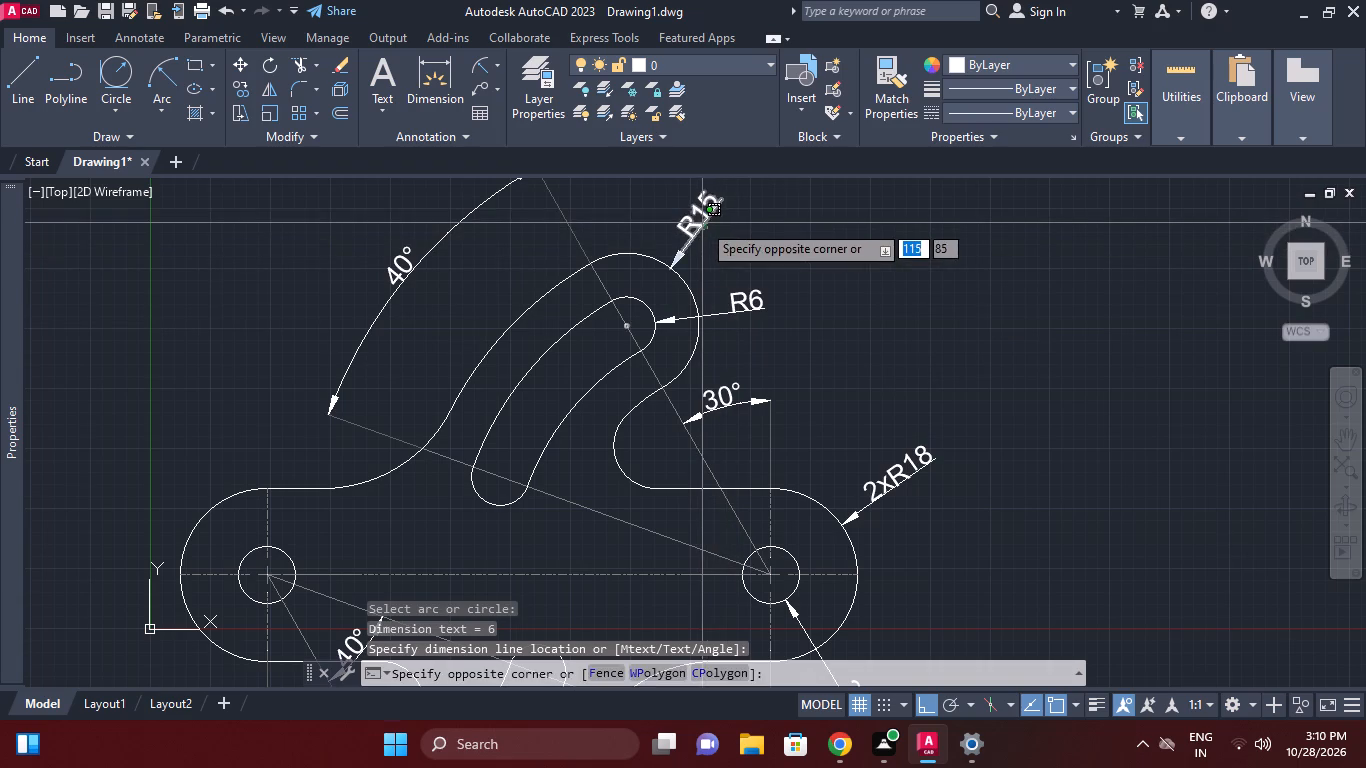
key("2")
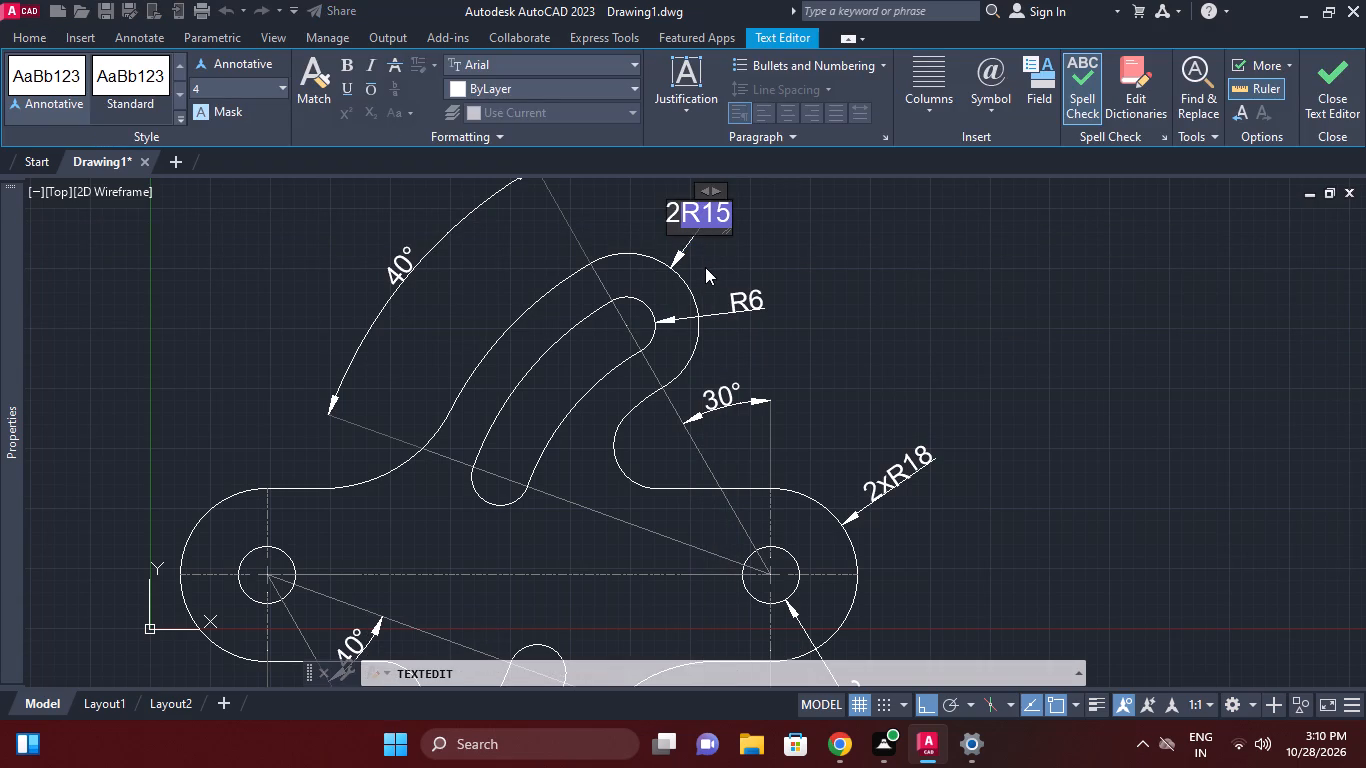
key("x")
left_click(807, 252)
Edit the upper slot end's radius dimension text to read 2xR6 and finish text editing.
left_click(745, 304)
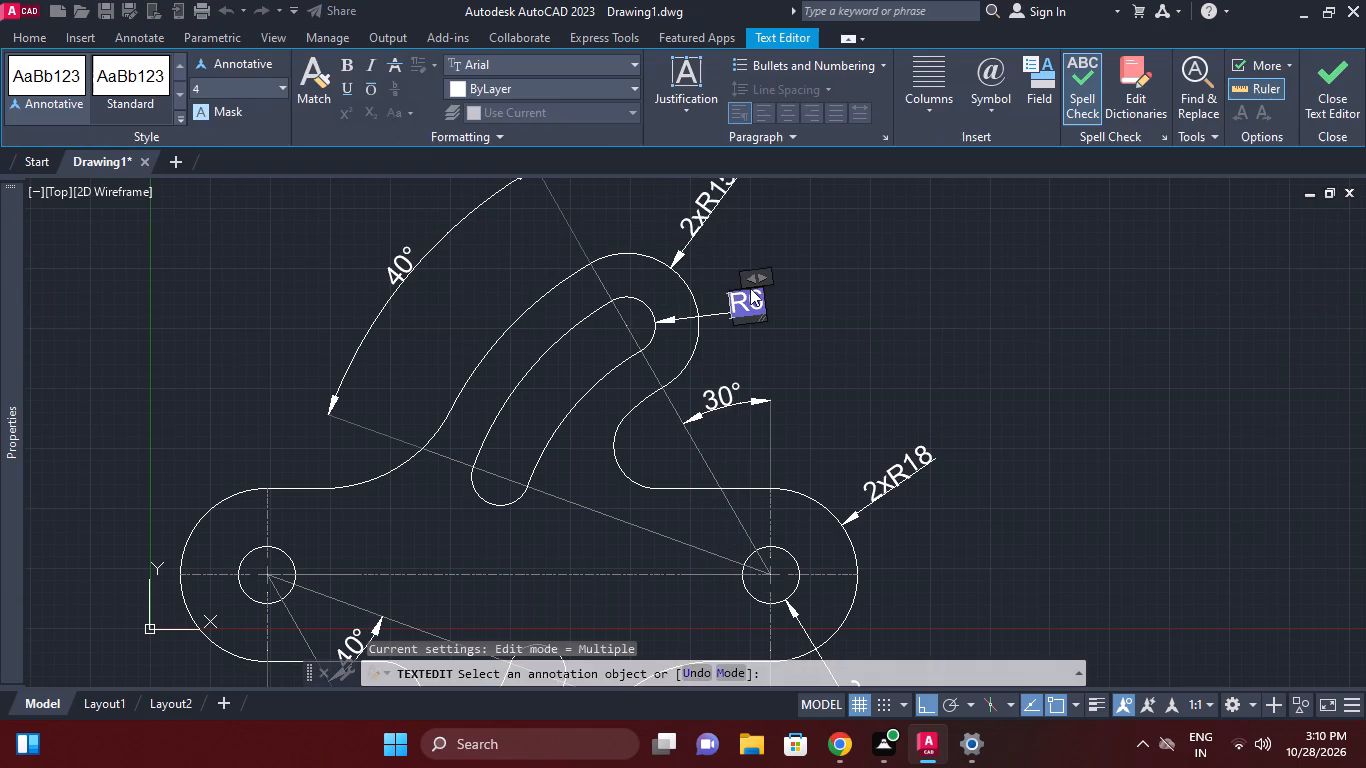
key("2")
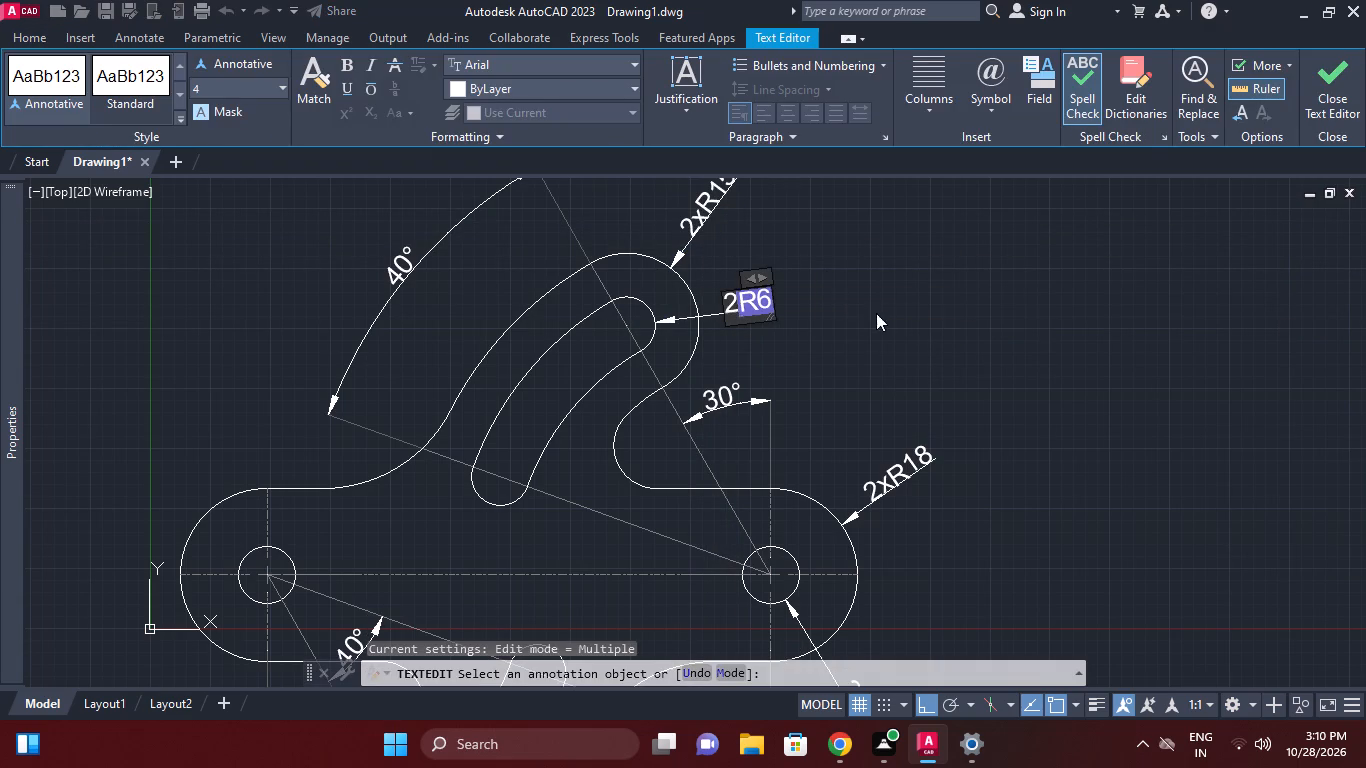
left_click(876, 313)
left_click(759, 289)
left_click(732, 306)
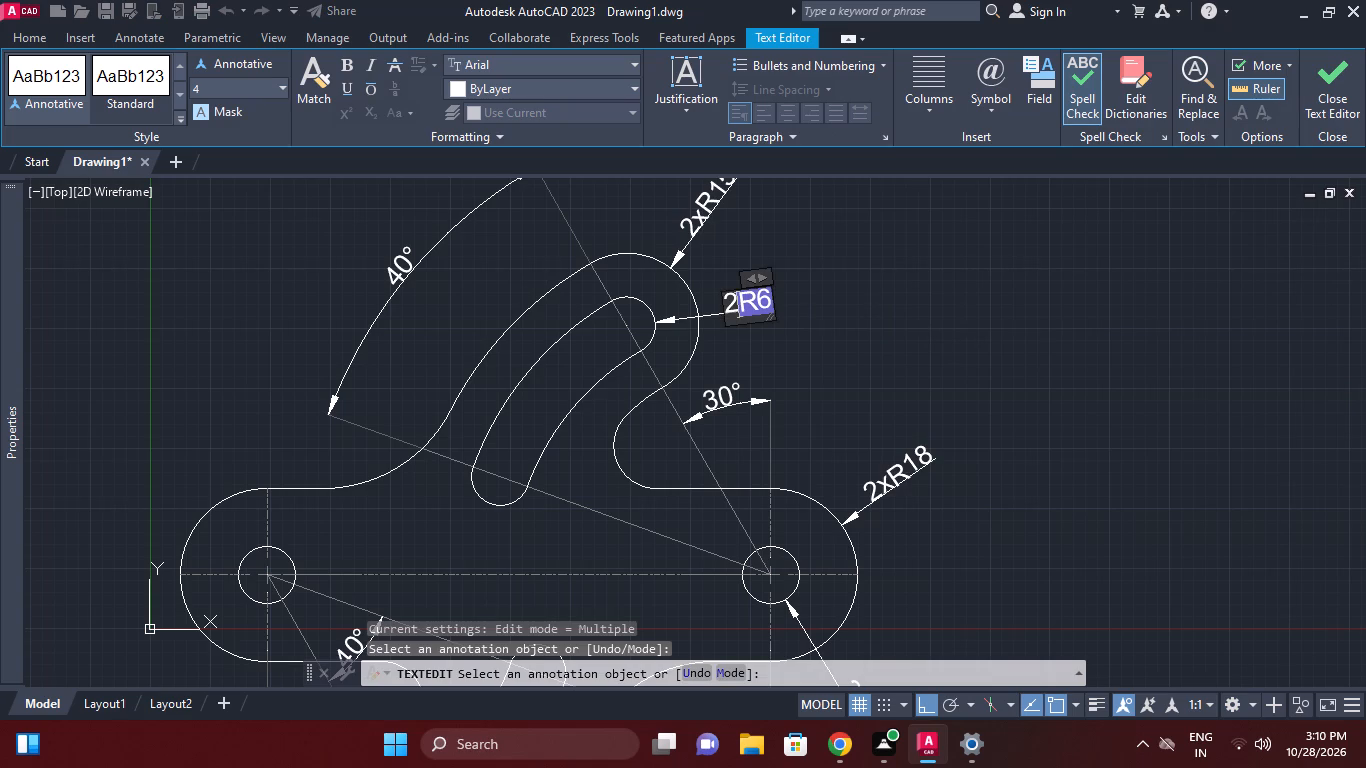
key("x")
left_click(926, 310)
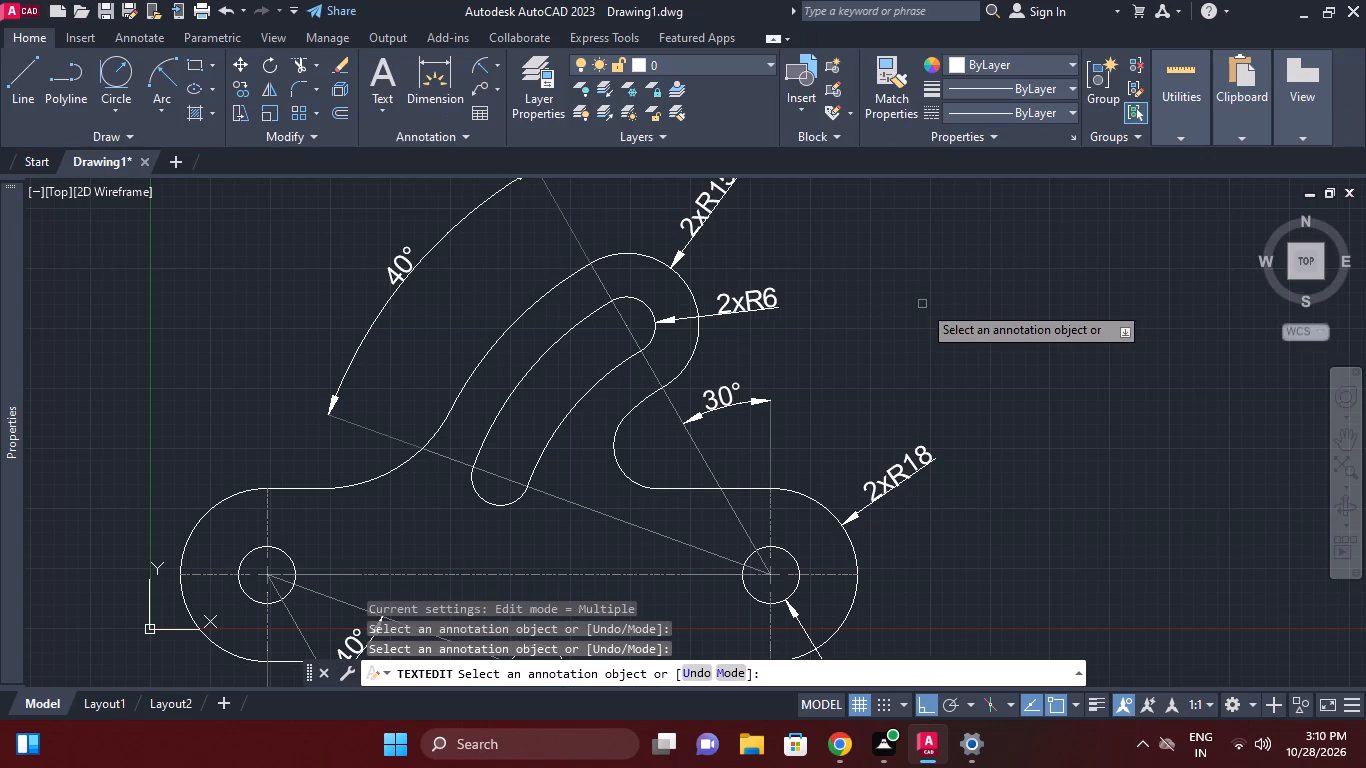
middle_click_drag(923, 296, 904, 224)
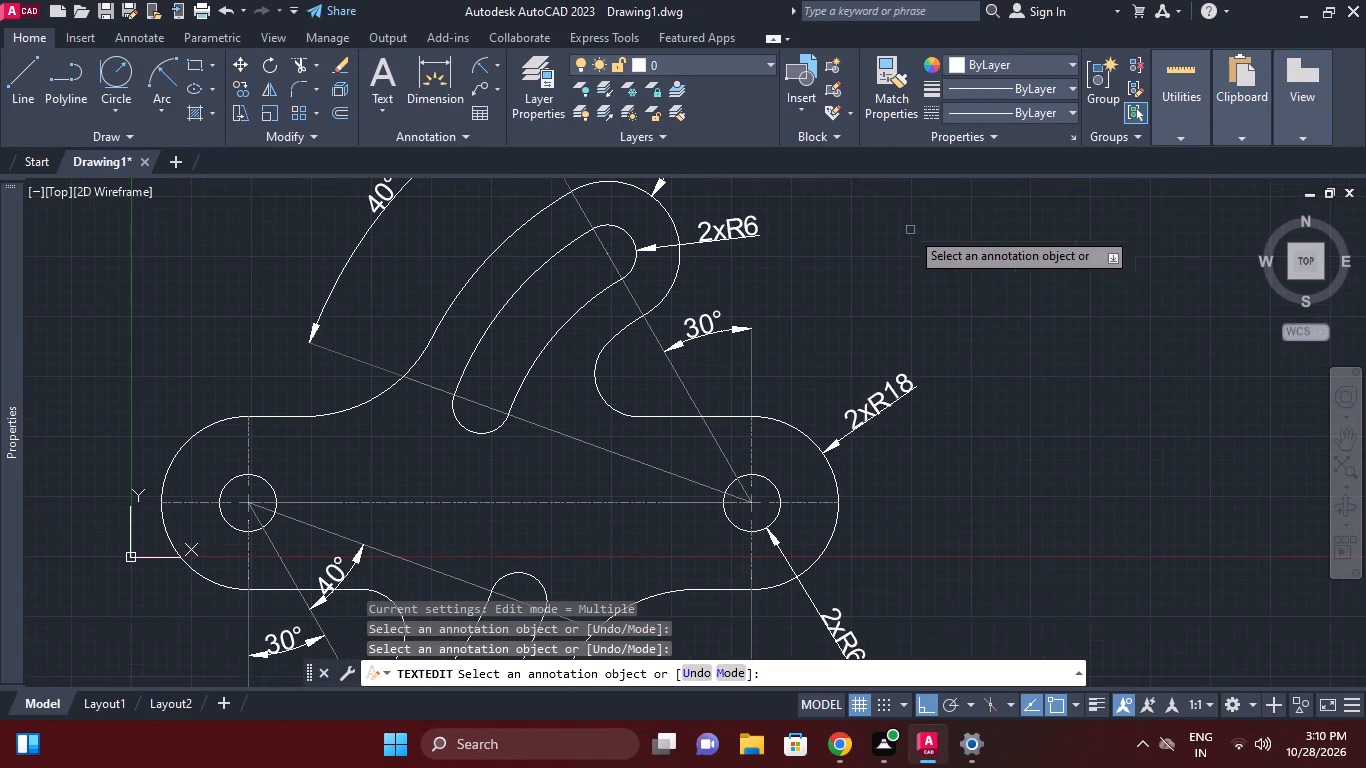
right_click(924, 247)
left_click(962, 289)
Move the entire part with all its dimensions diagonally up and to the right, away from the origin, with Ortho off.
scroll(870, 289, "down", 1)
middle_click_drag(866, 287, 895, 194)
middle_click_drag(849, 311, 862, 270)
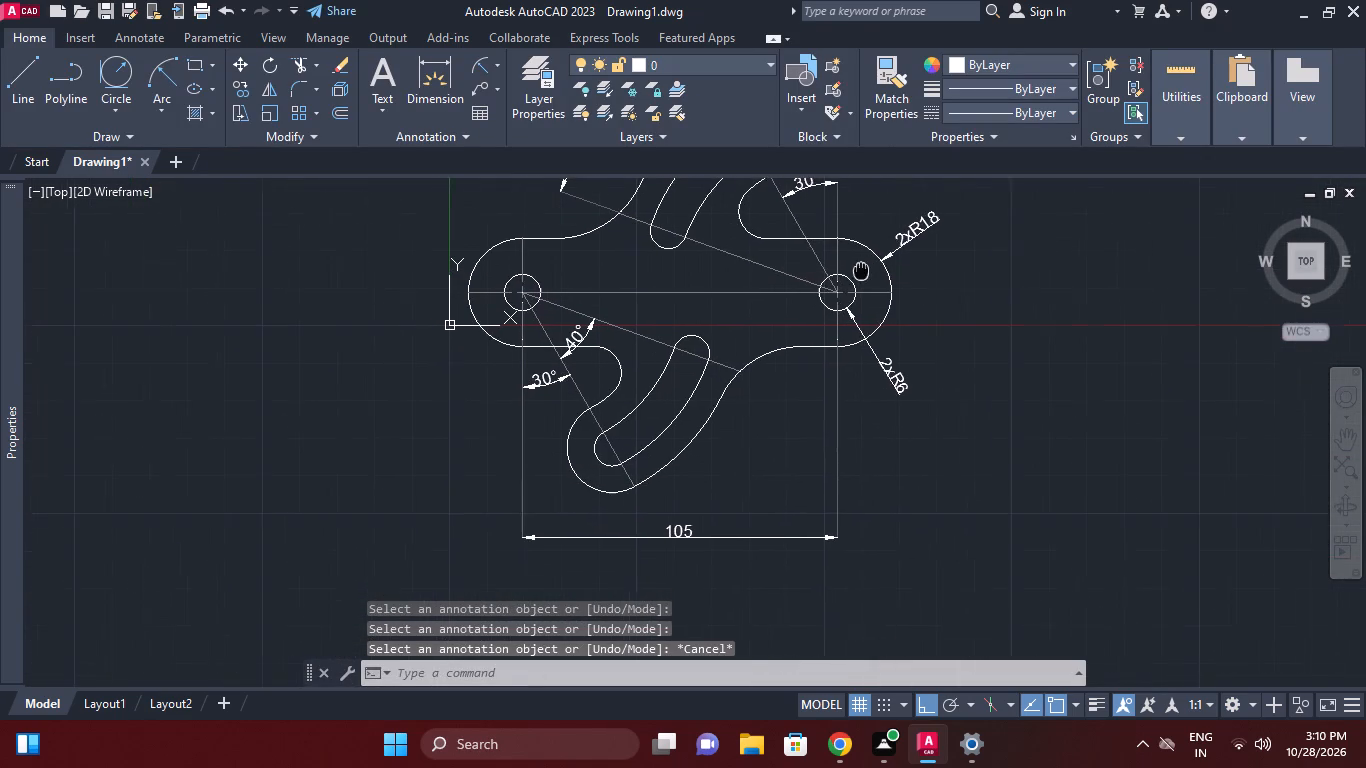
middle_click_drag(862, 270, 862, 269)
middle_click_drag(787, 414, 791, 466)
scroll(787, 414, "down", 1)
middle_click_drag(863, 443, 863, 384)
middle_click_drag(604, 318, 611, 381)
left_click(523, 227)
left_click(973, 622)
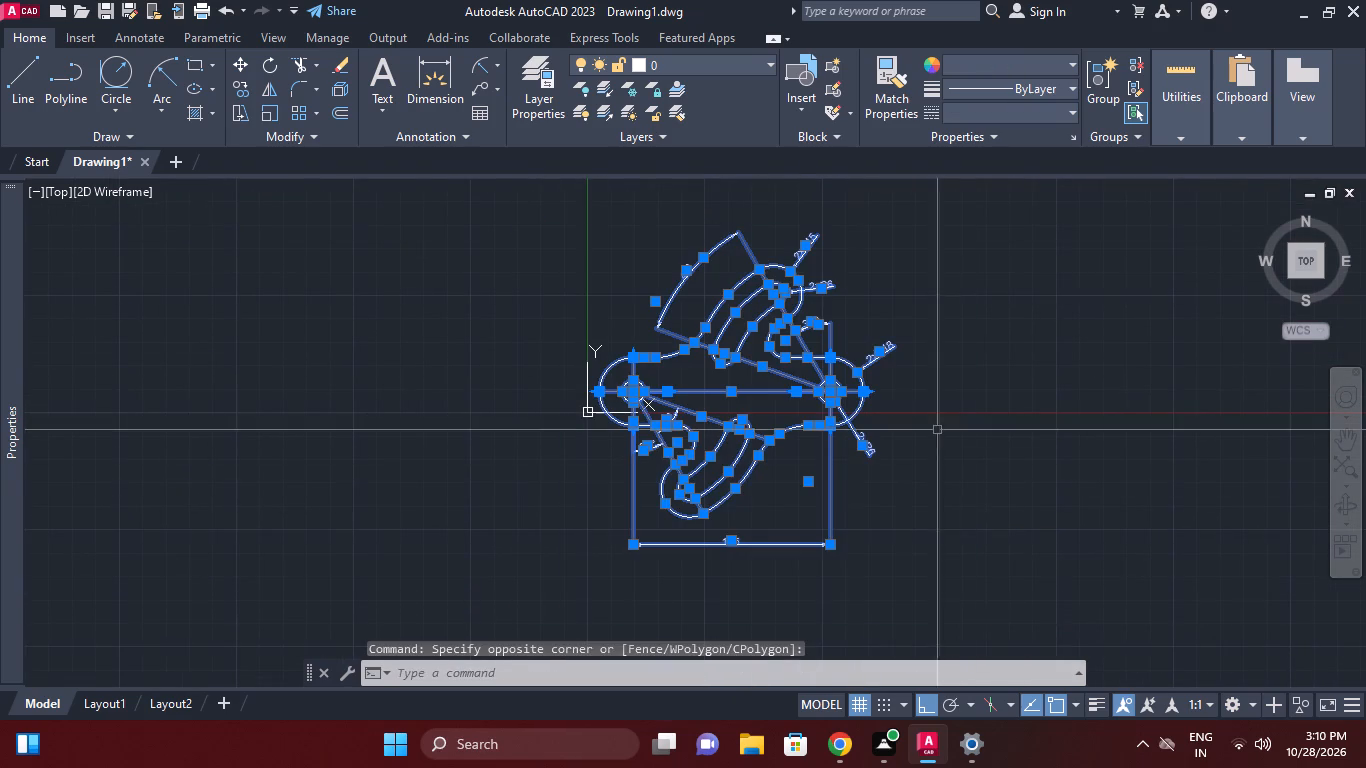
right_click(937, 430)
left_click(994, 371)
left_click(881, 418)
middle_click_drag(1061, 342, 1033, 415)
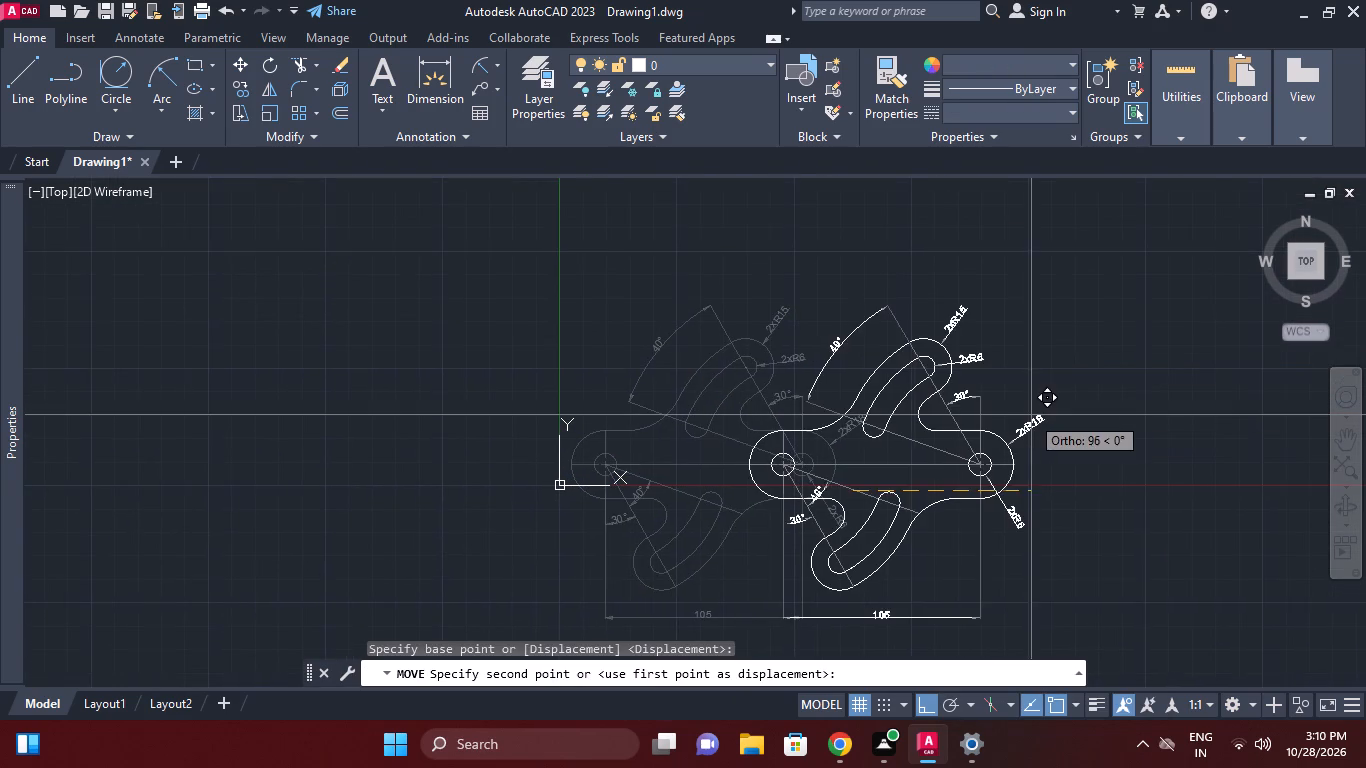
key("F8")
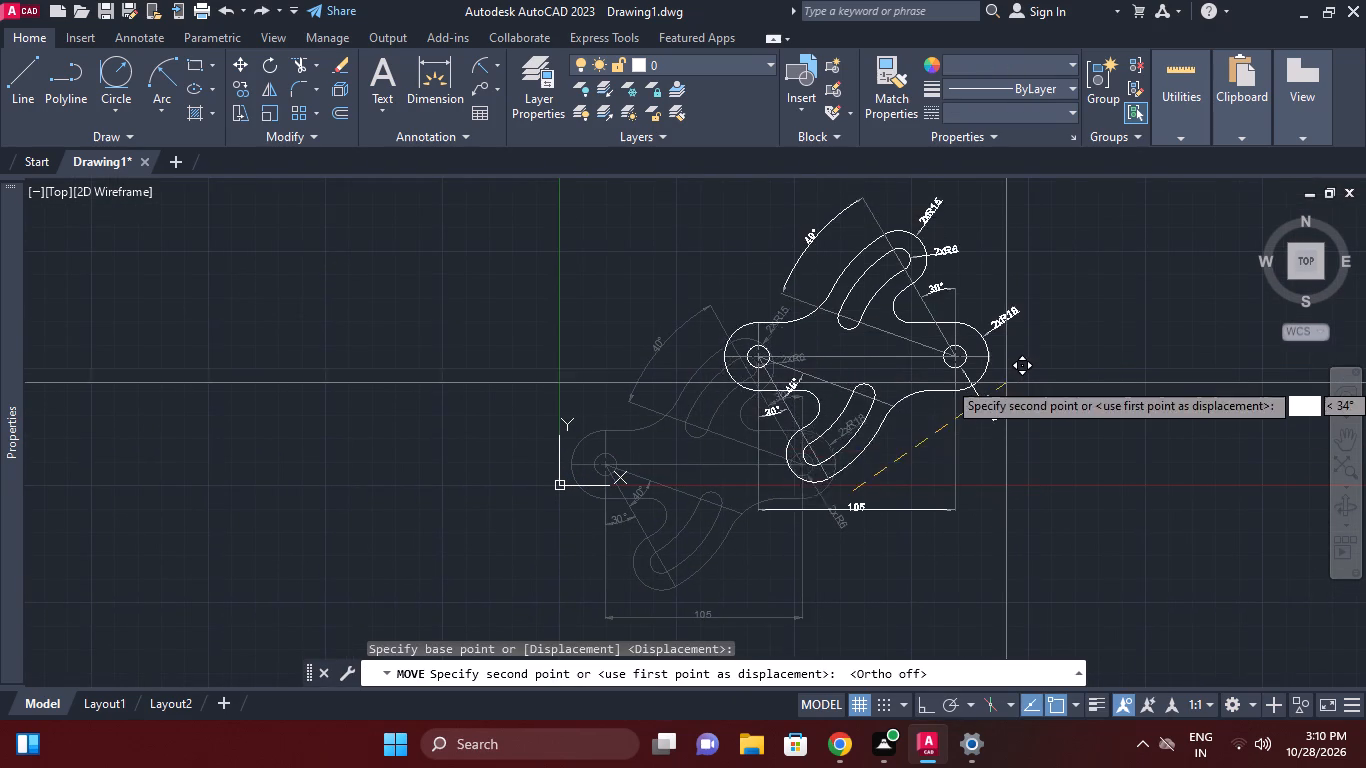
left_click(1023, 344)
middle_click_drag(1048, 343, 1019, 405)
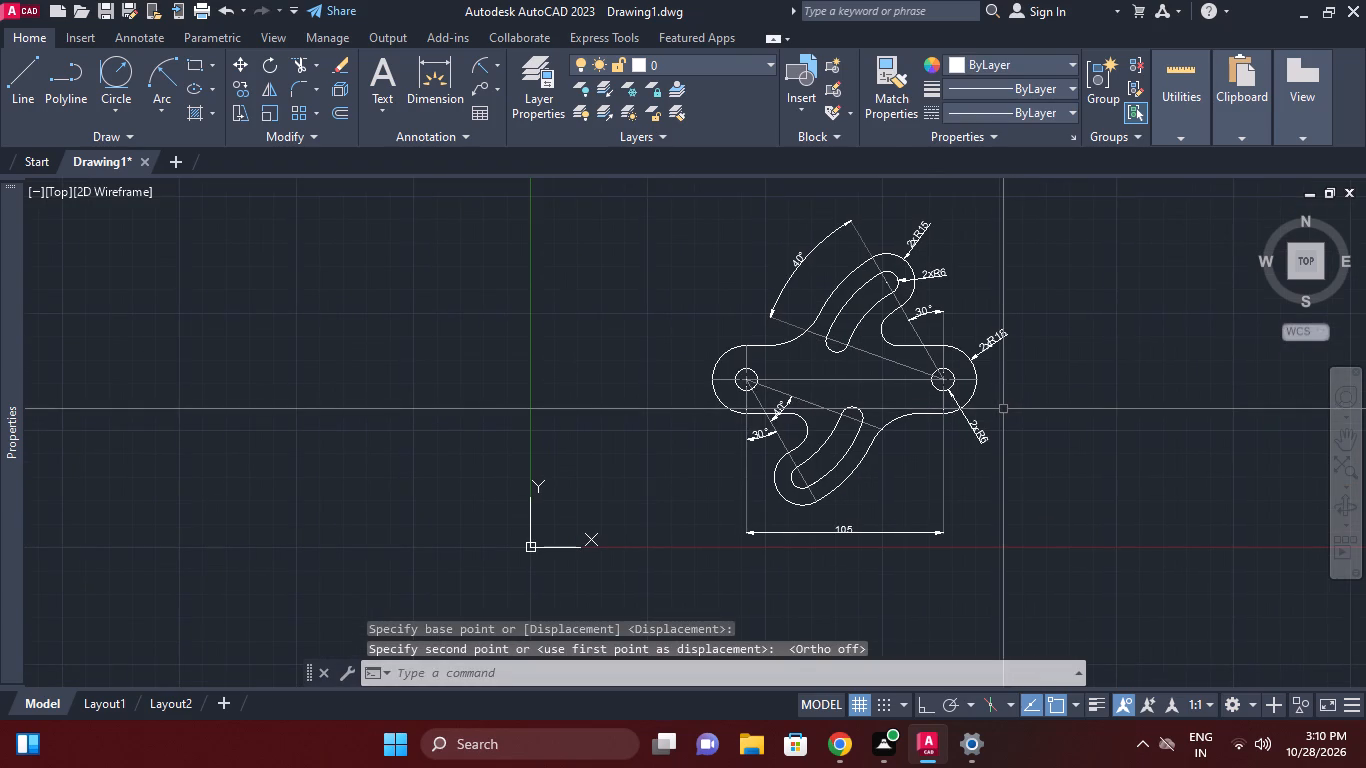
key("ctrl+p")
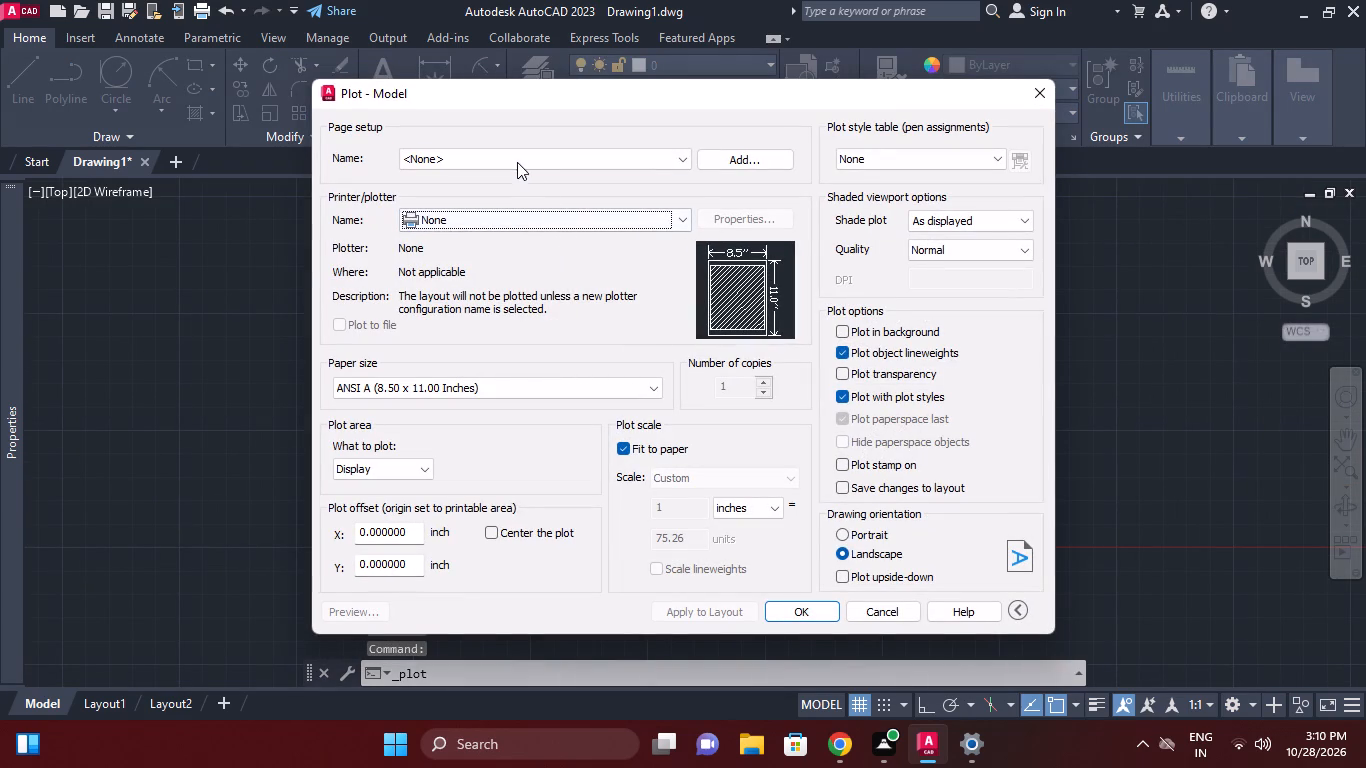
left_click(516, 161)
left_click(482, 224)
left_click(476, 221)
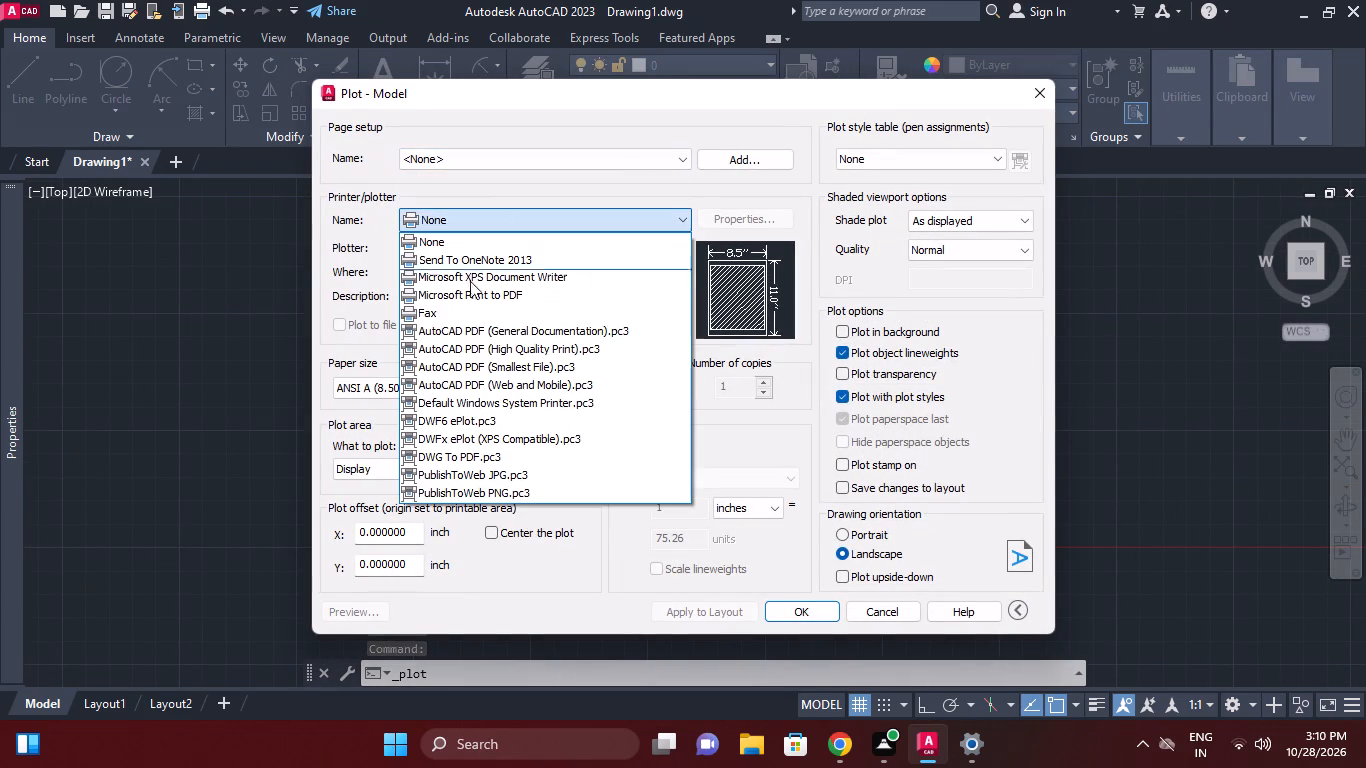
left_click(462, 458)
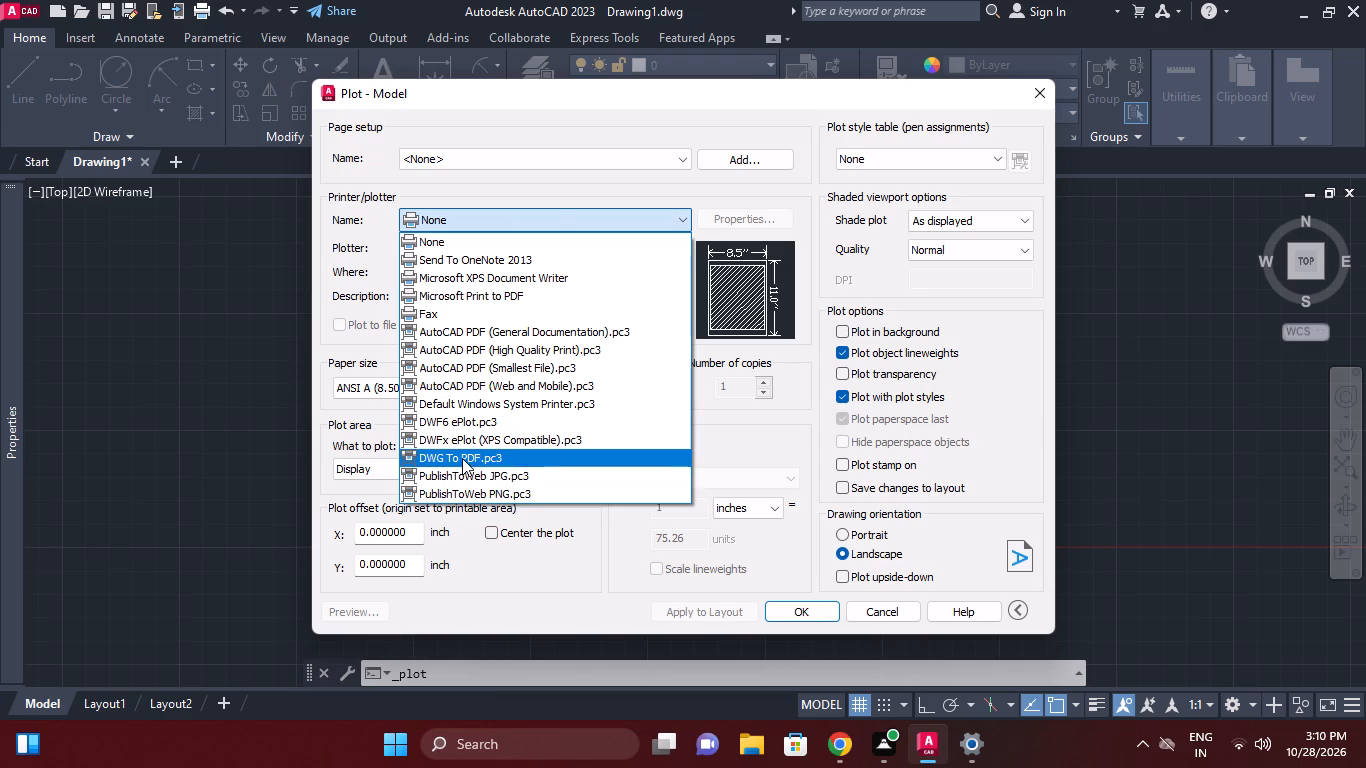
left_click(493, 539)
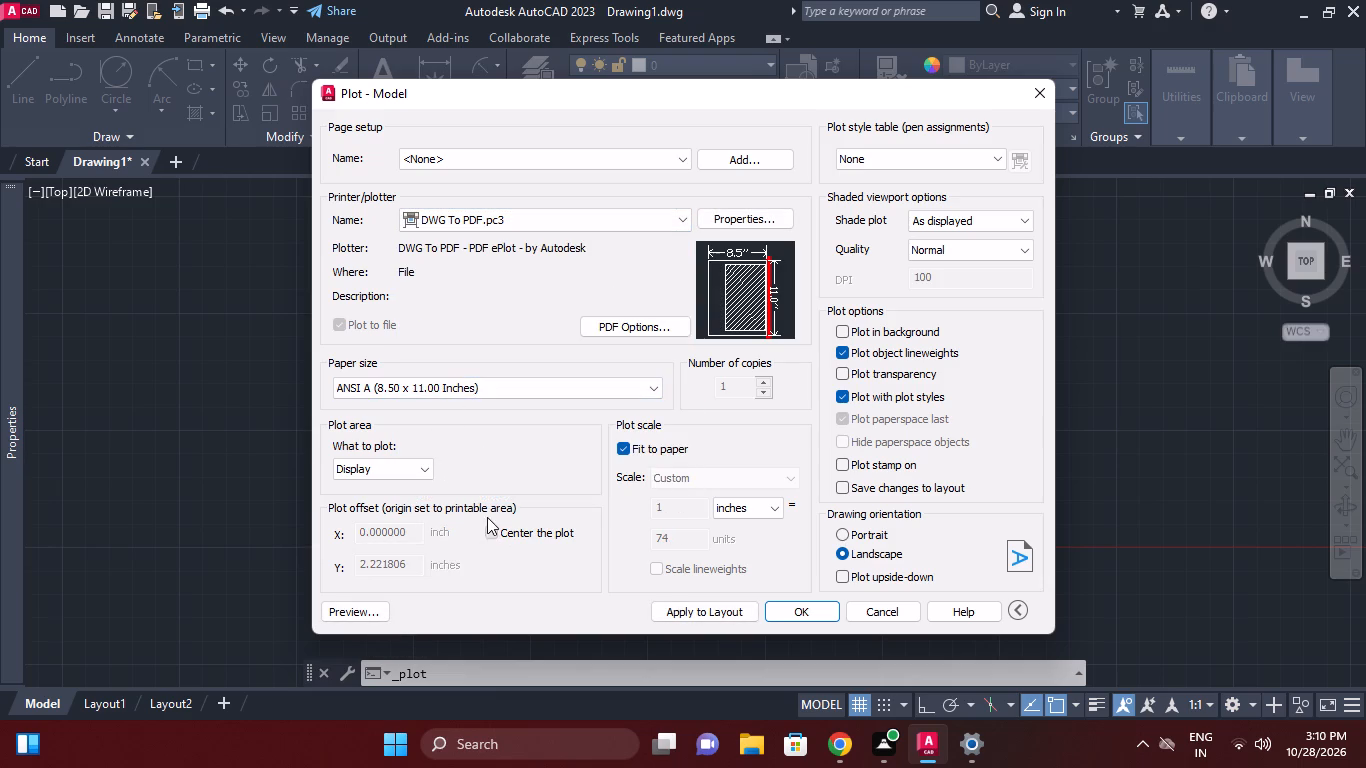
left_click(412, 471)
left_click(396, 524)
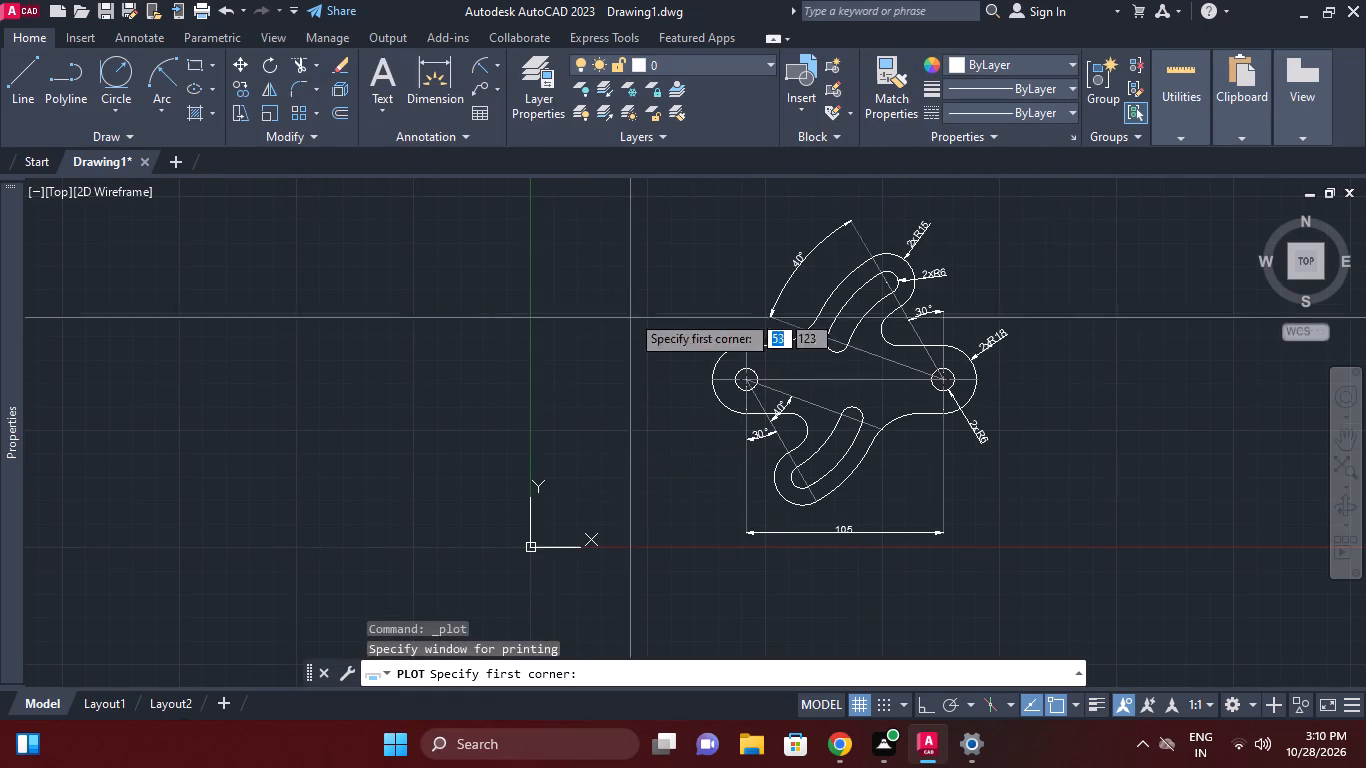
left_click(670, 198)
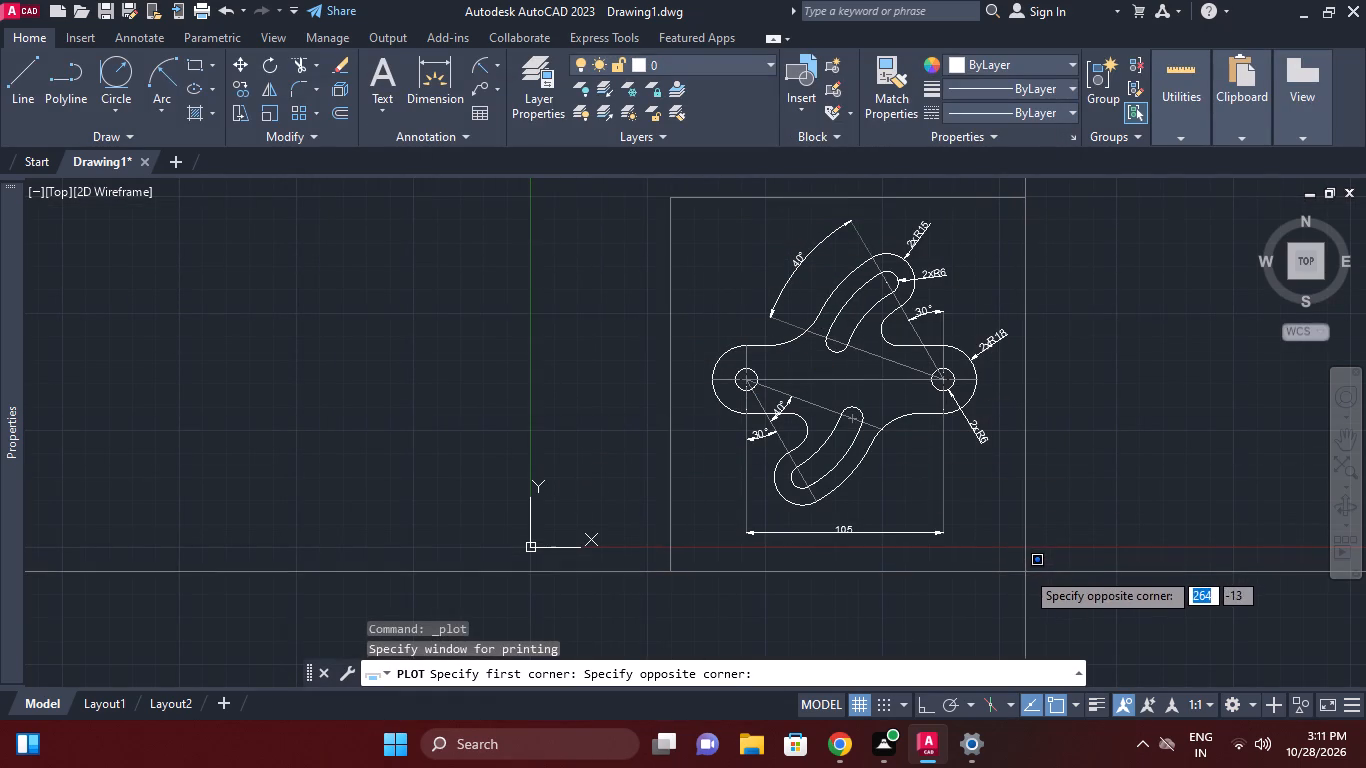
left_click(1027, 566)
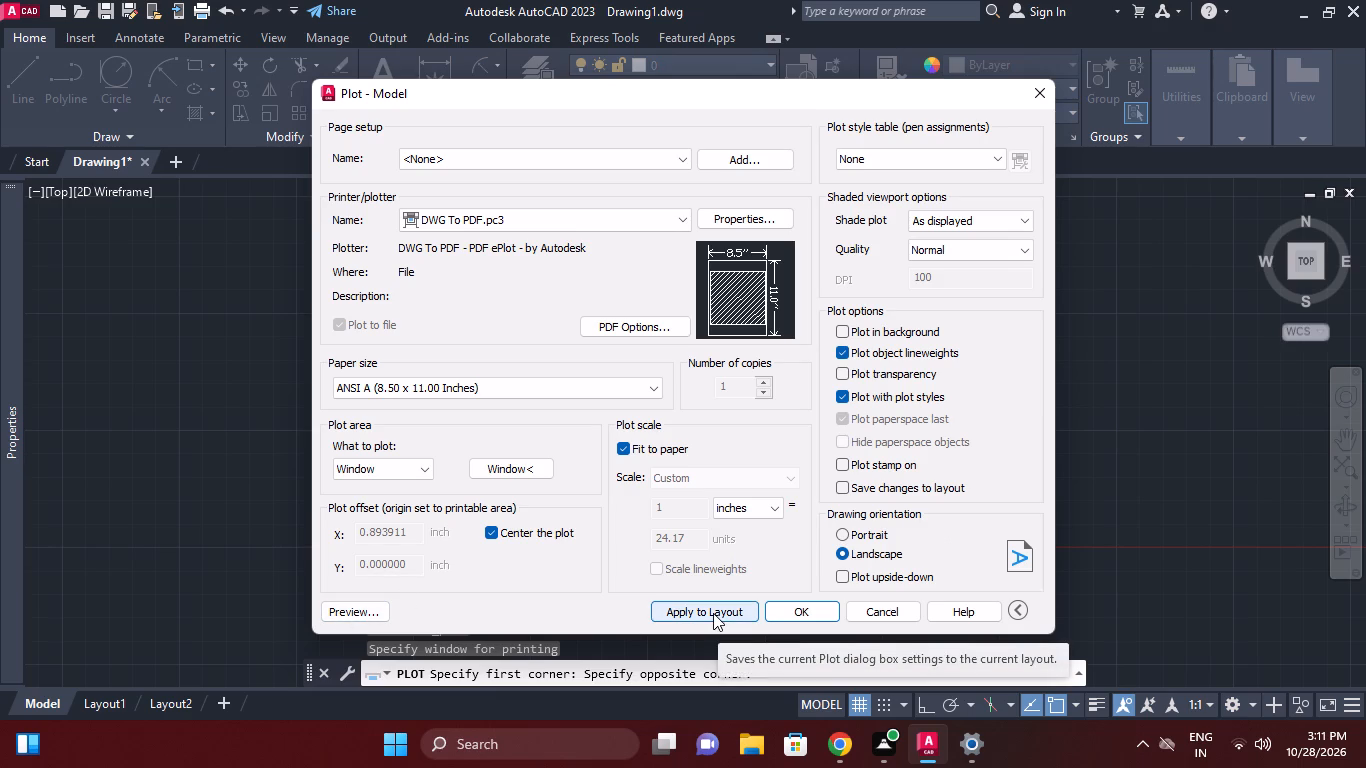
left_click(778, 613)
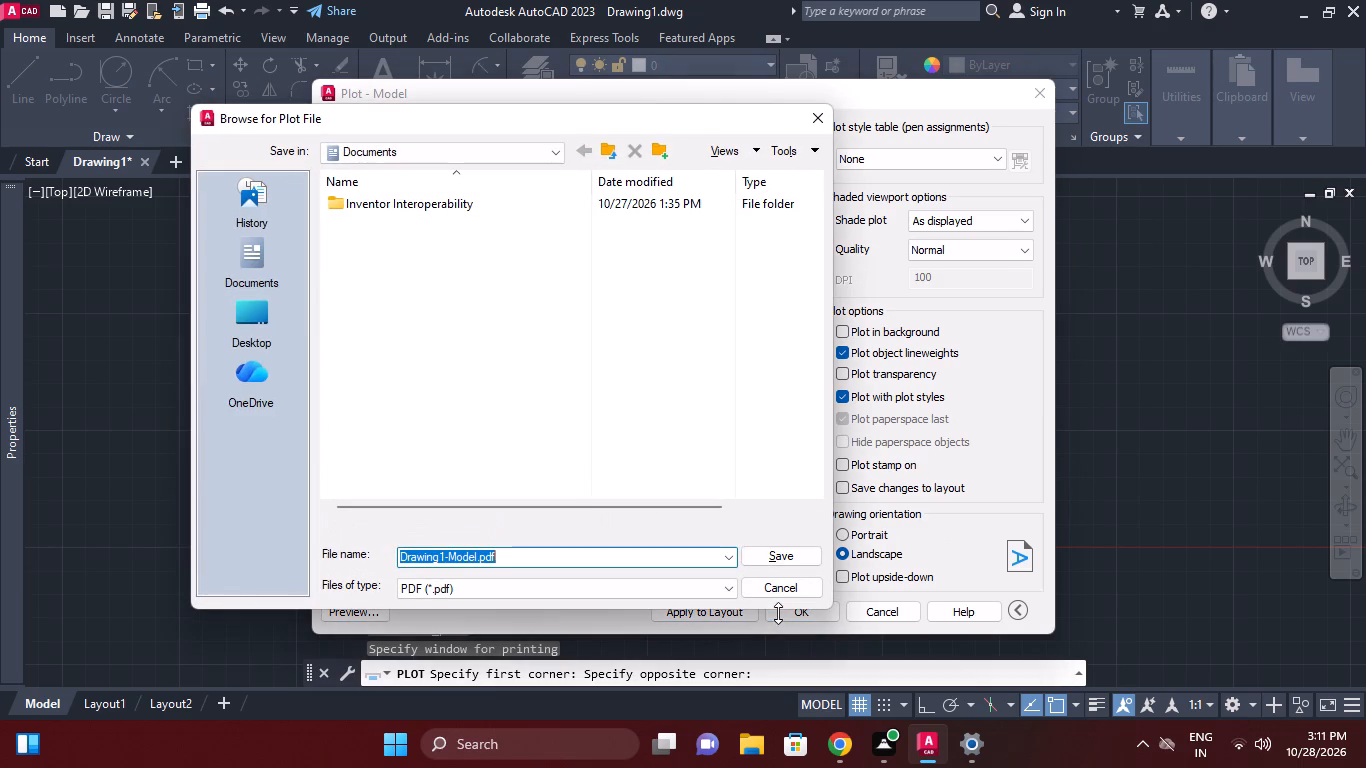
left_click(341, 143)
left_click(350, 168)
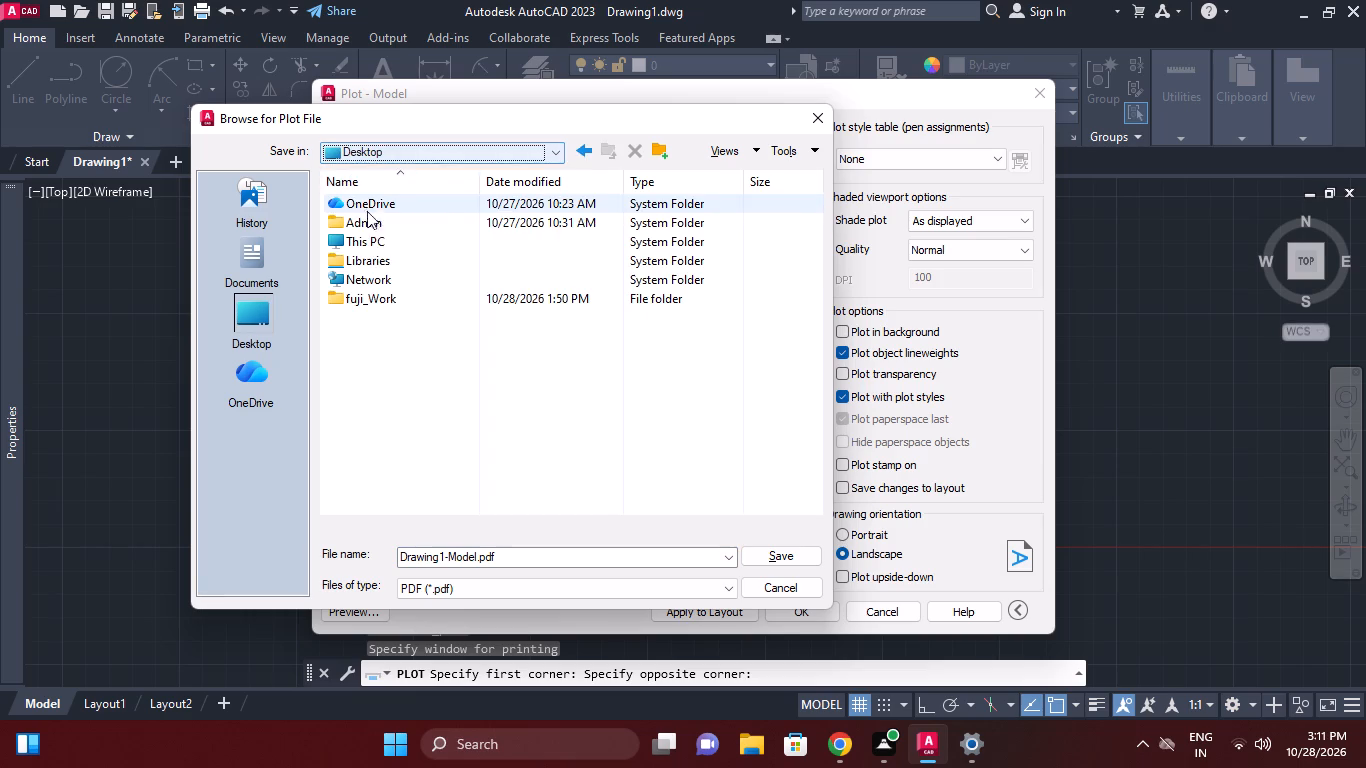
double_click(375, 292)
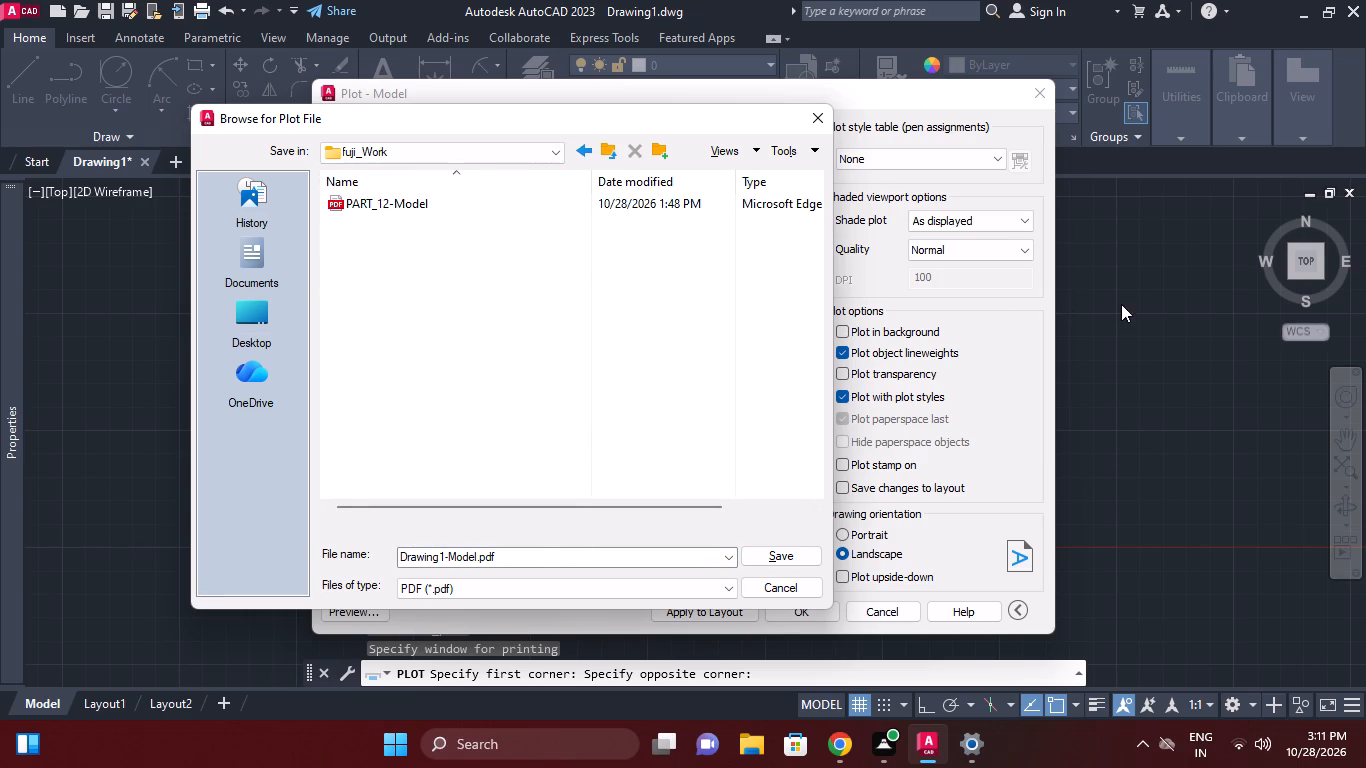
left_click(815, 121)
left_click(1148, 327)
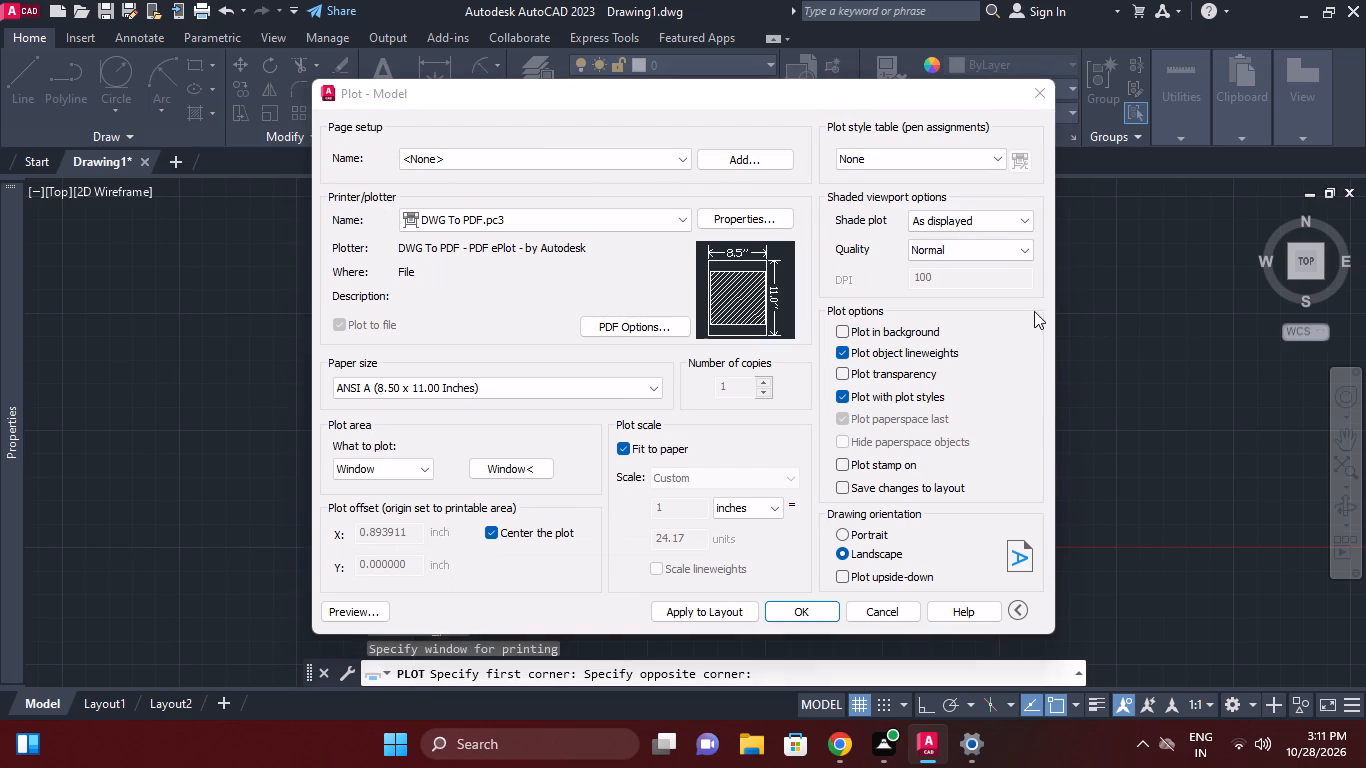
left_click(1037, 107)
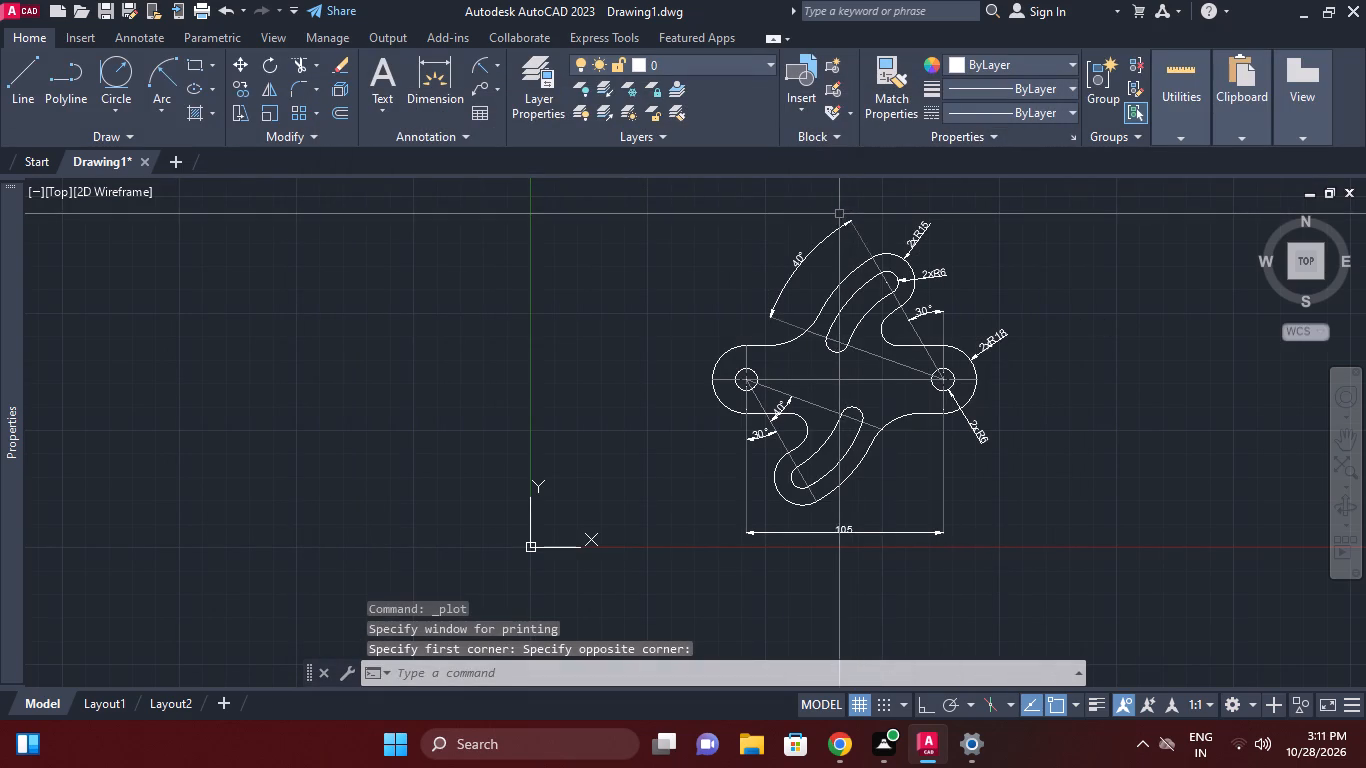
Save the drawing as PART_13 in the fuji_Work folder on the Desktop, without replacing the existing PART_12 file.
key("ctrl+s")
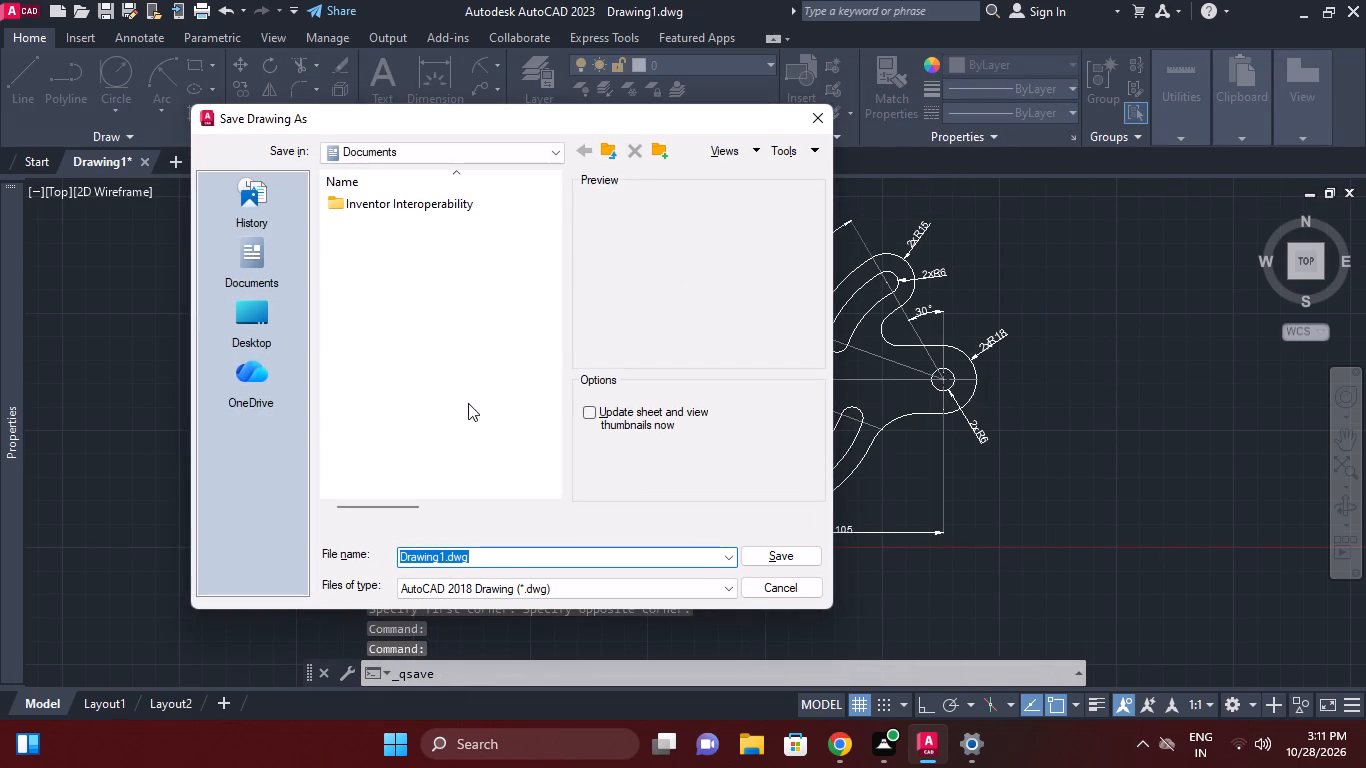
left_click(416, 144)
left_click(400, 167)
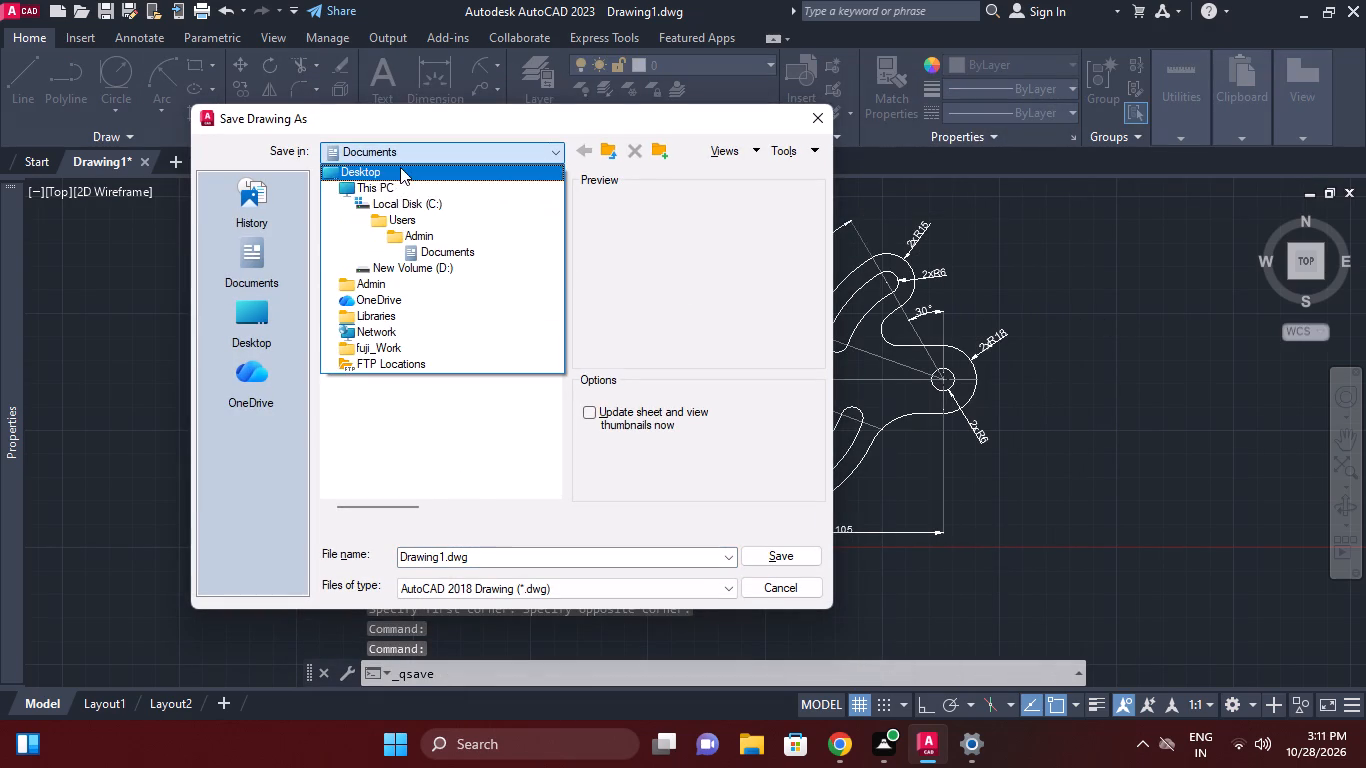
double_click(396, 296)
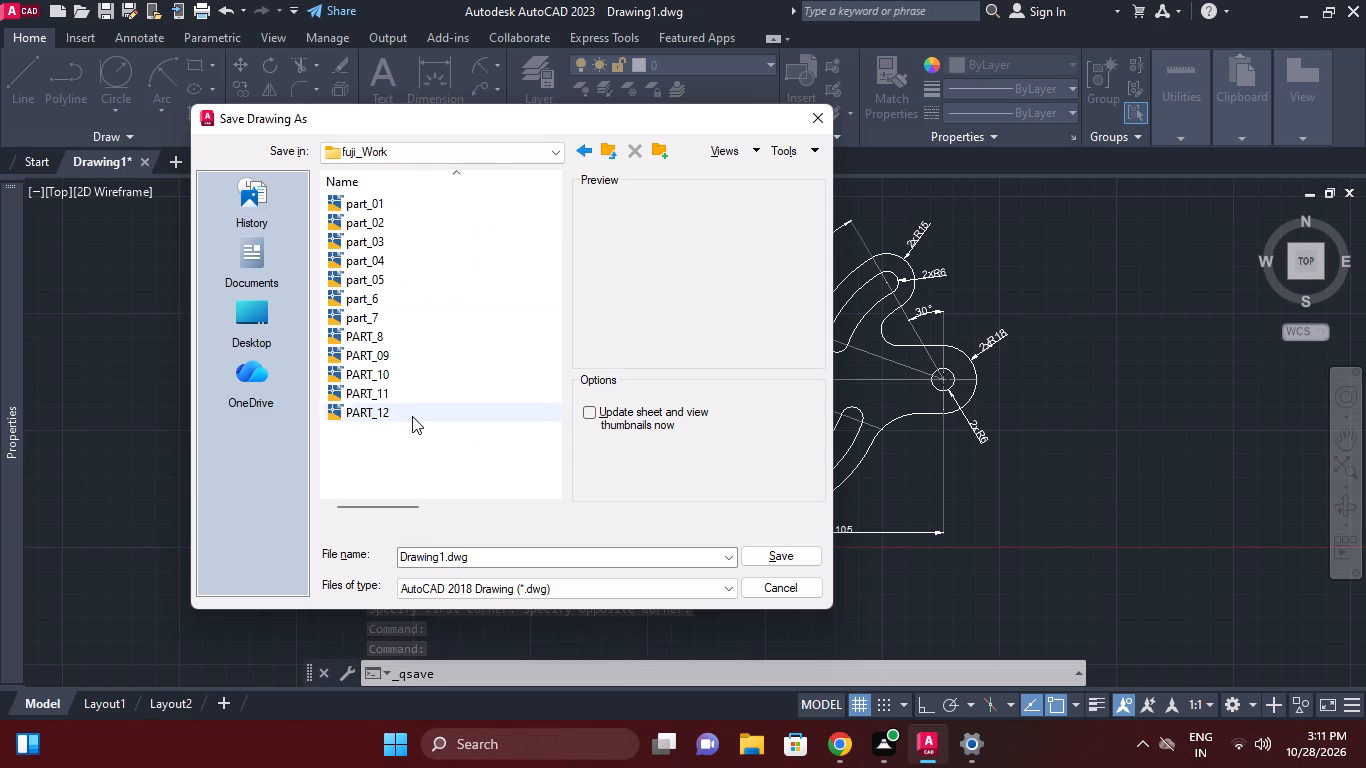
double_click(412, 416)
left_click(482, 571)
left_click(474, 560)
left_click(562, 414)
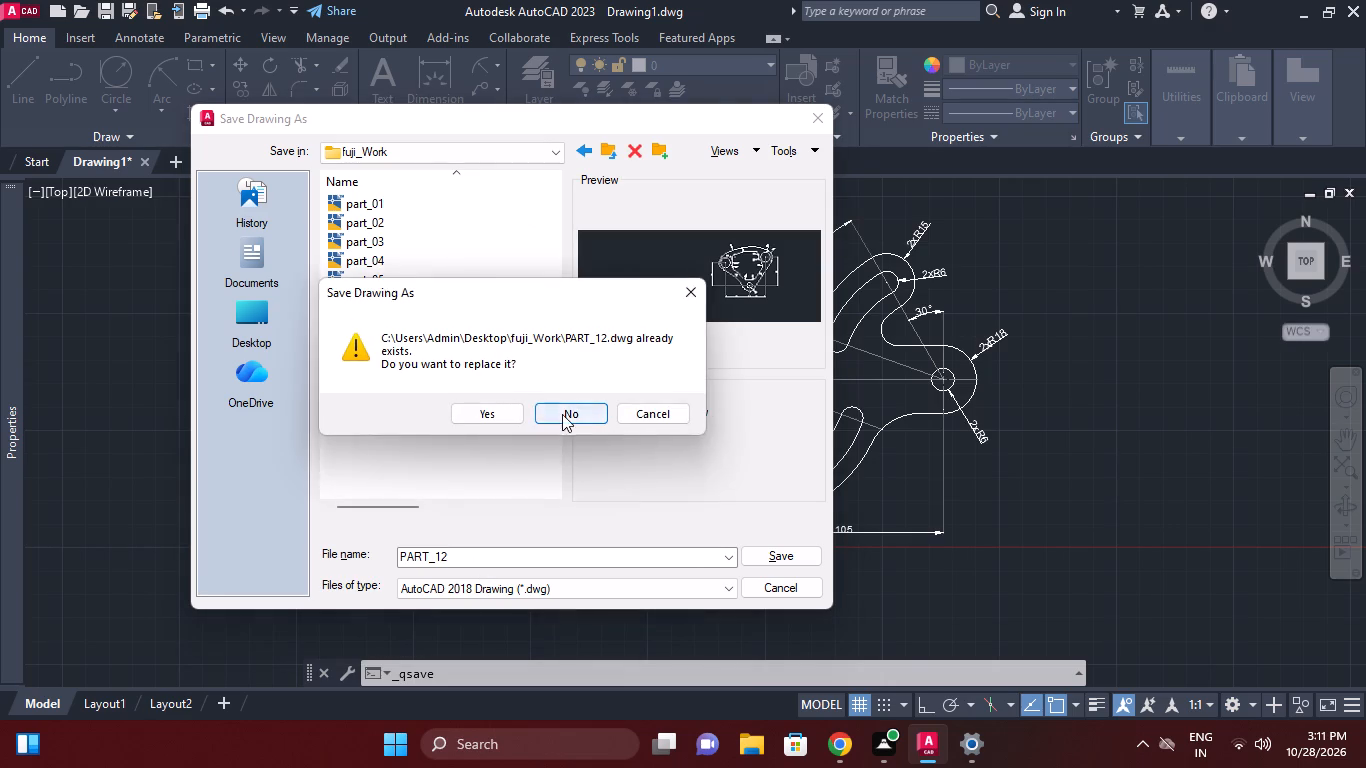
left_click(492, 558)
key("BackSpace")
key("3")
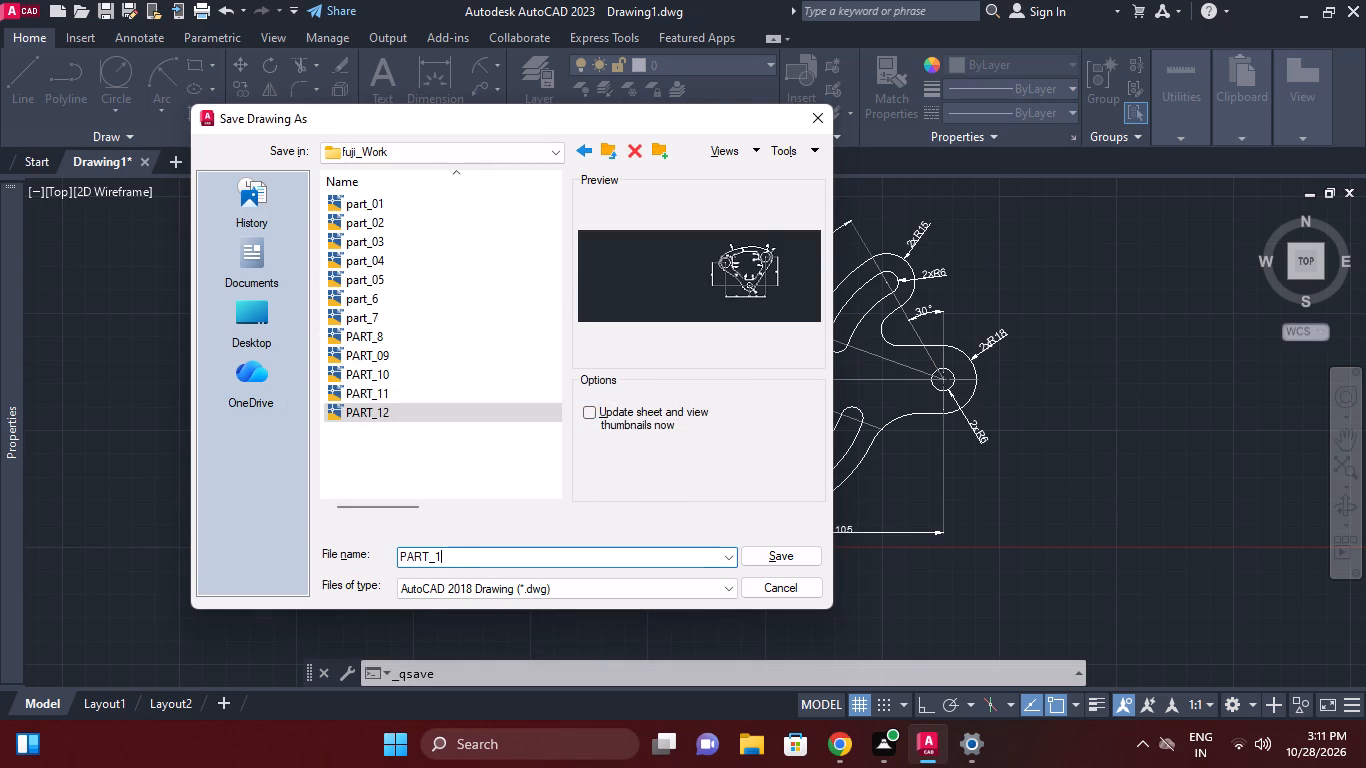
key("Return")
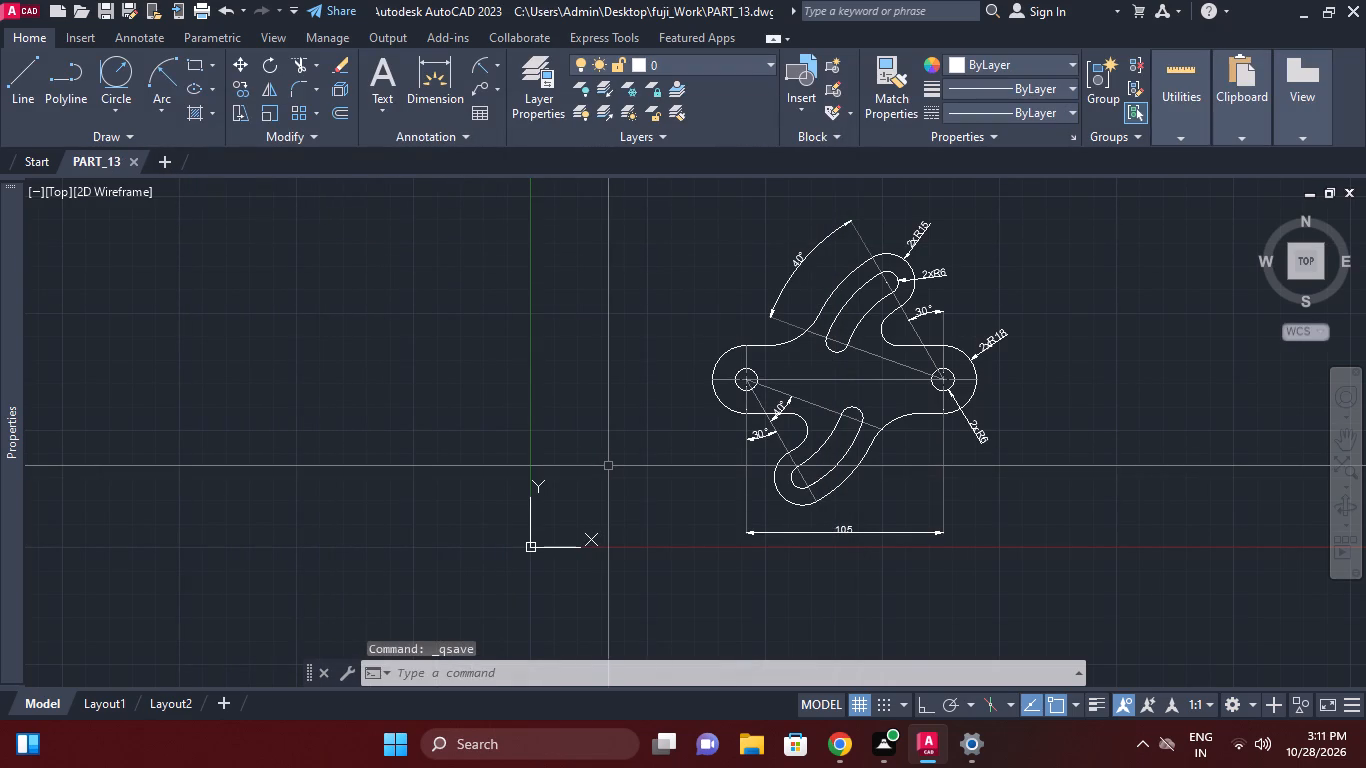
Set up a centred plot with the DWG To PDF.pc3 plotter, using a window around the whole dimensioned part as plot area.
key("ctrl+p")
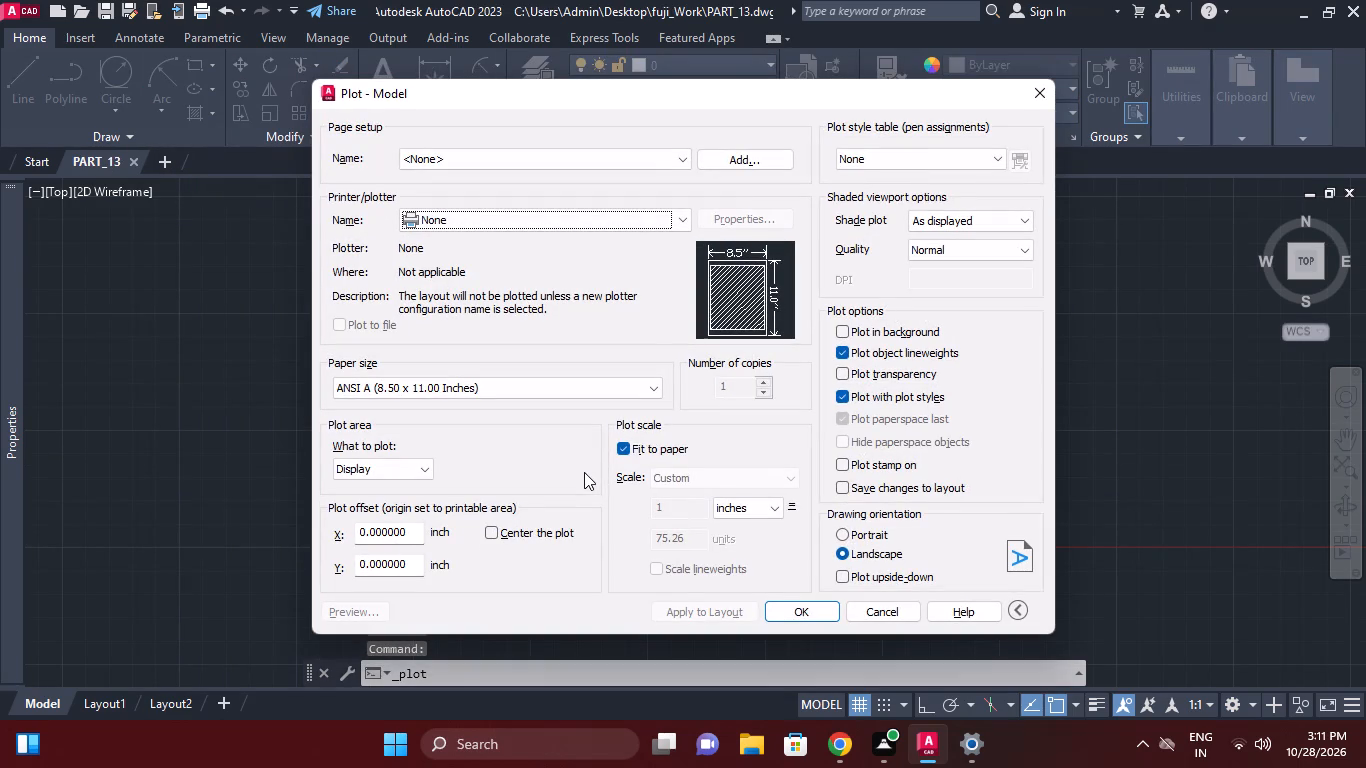
left_click(493, 532)
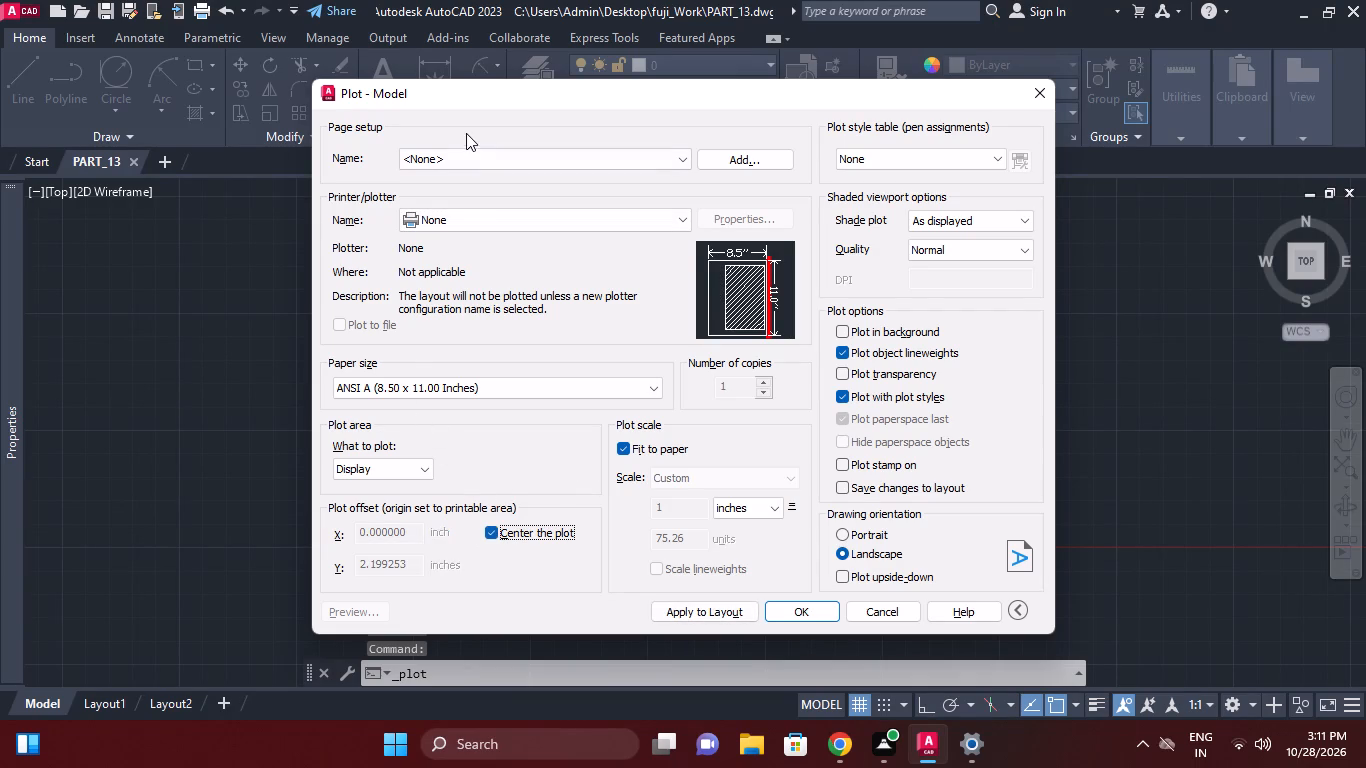
left_click(461, 225)
left_click(450, 458)
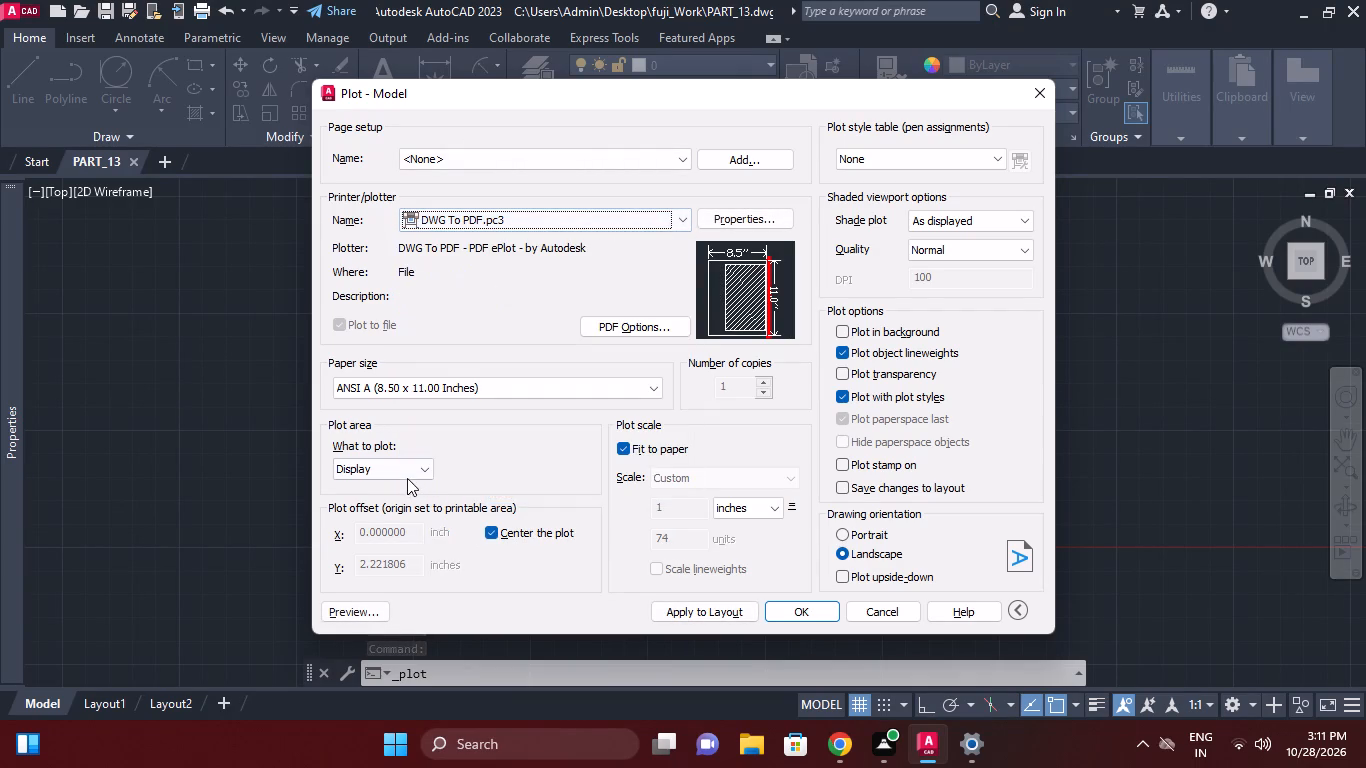
left_click(407, 478)
left_click(393, 527)
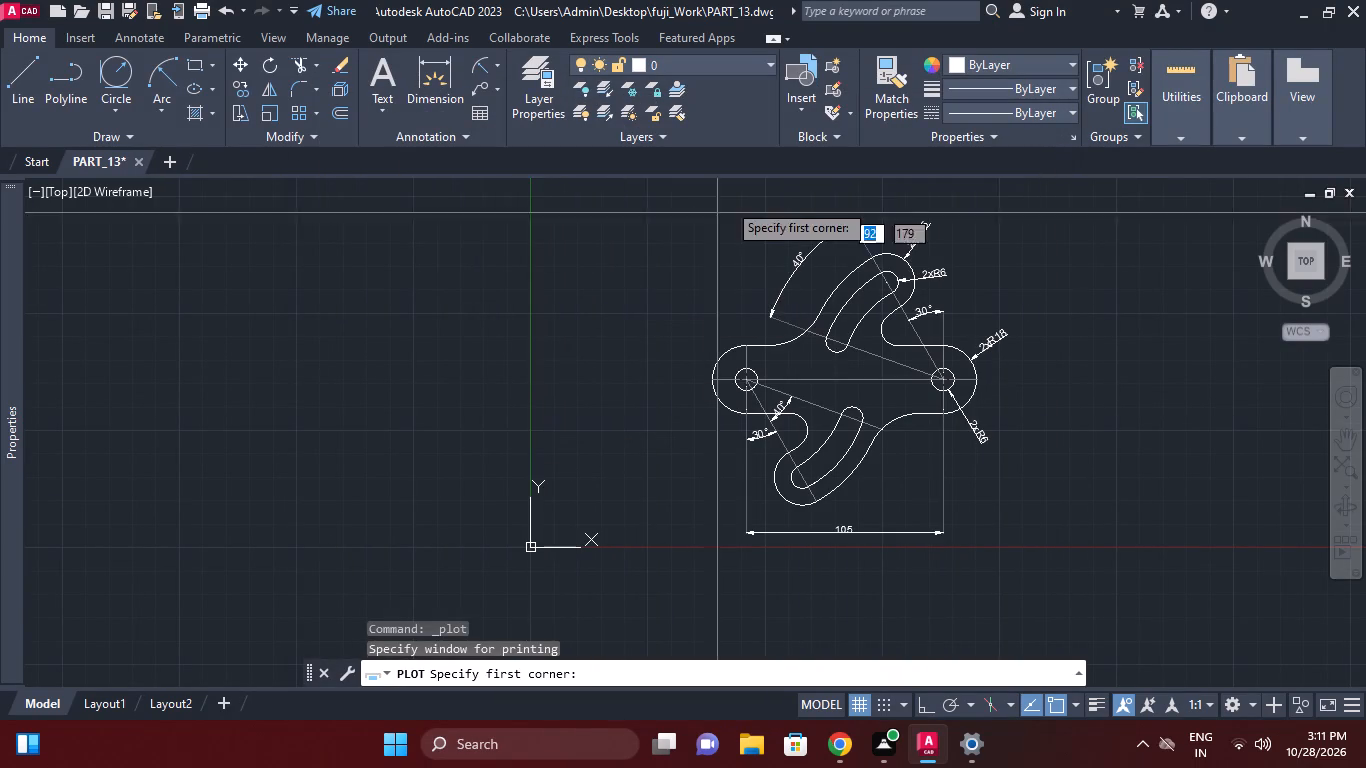
left_click(684, 202)
left_click(1041, 586)
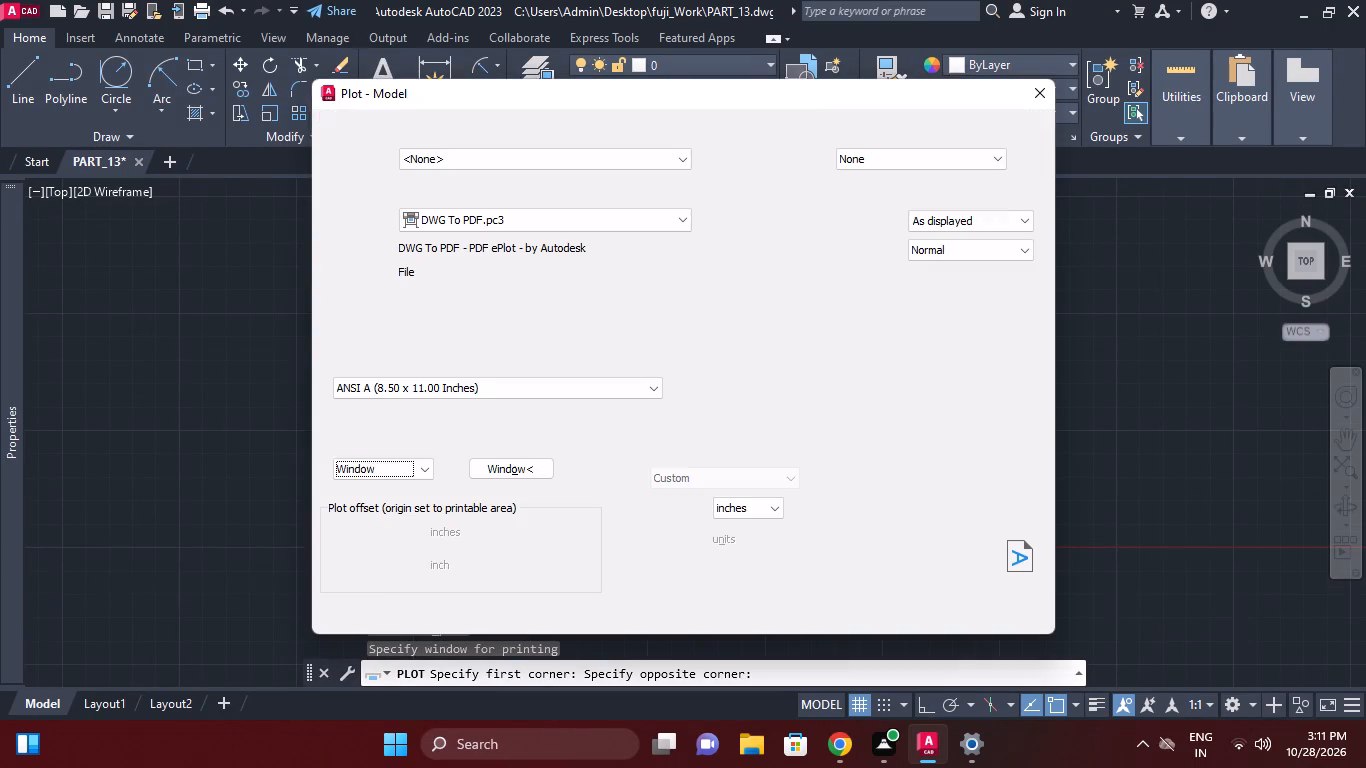
Plot the drawing to PART_13-Model.pdf, saved in the fuji_Work folder on the Desktop.
left_click(797, 611)
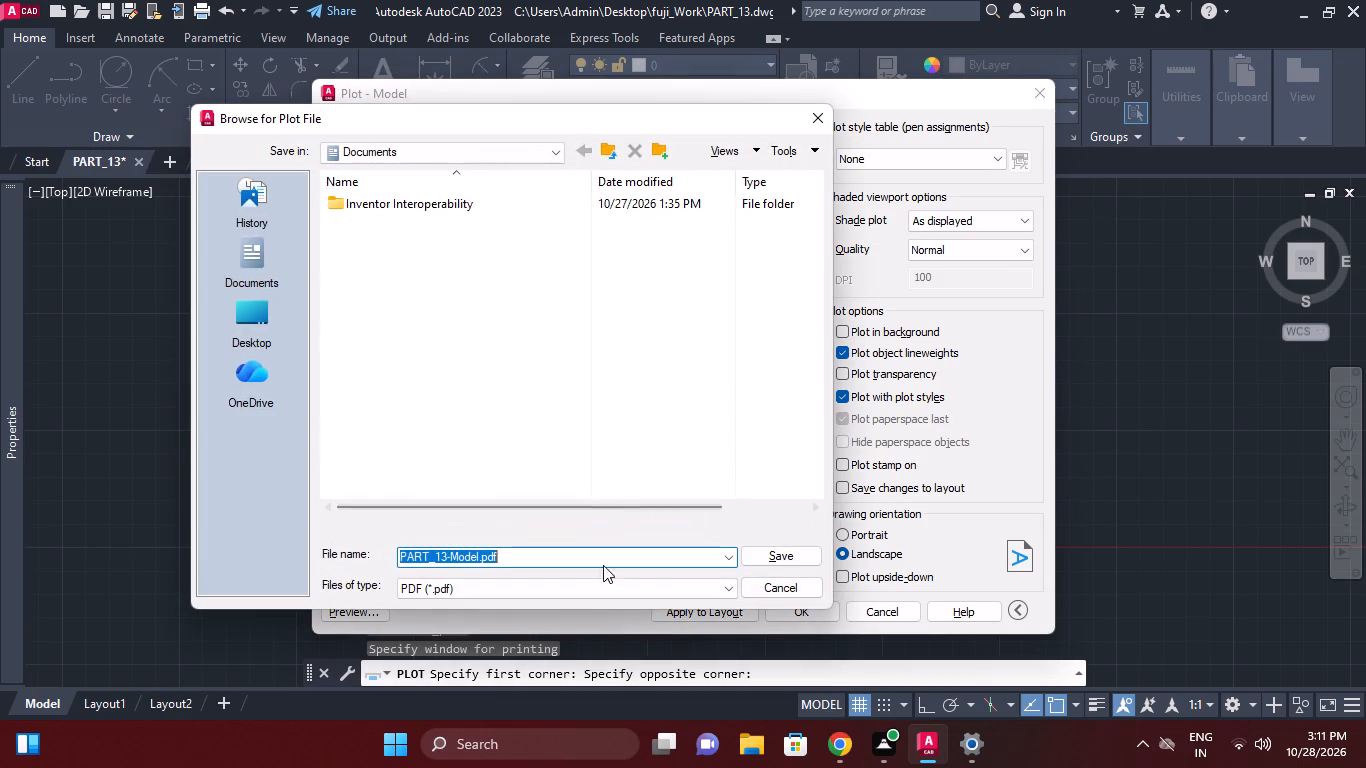
left_click(449, 159)
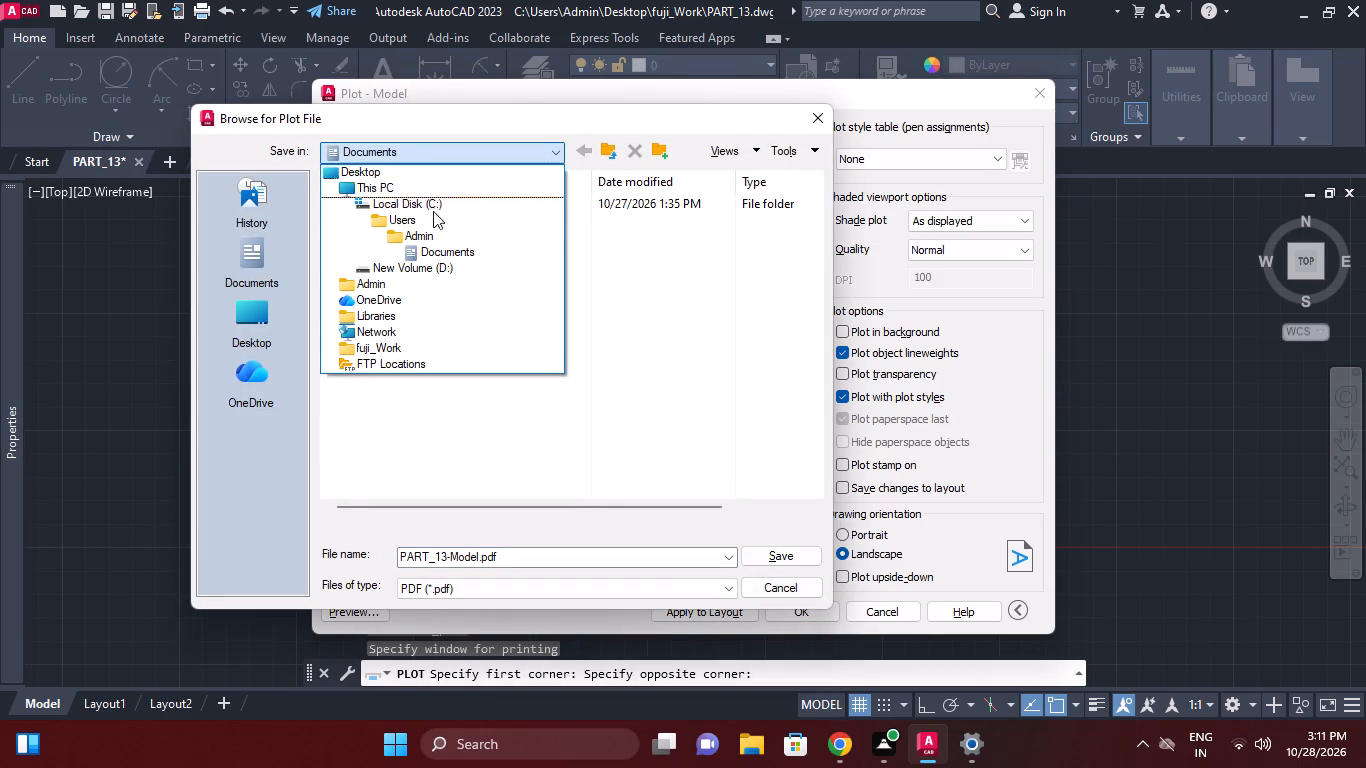
left_click(438, 172)
double_click(396, 294)
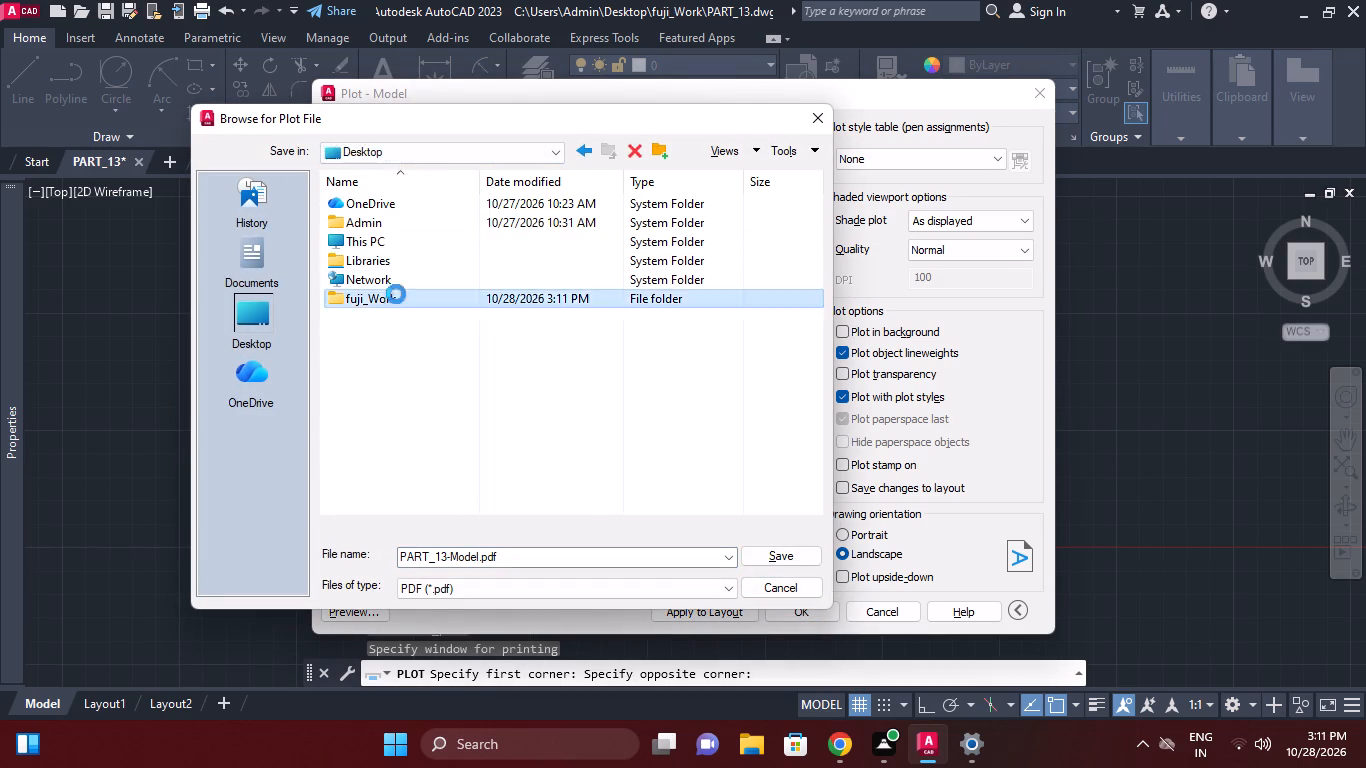
left_click(773, 561)
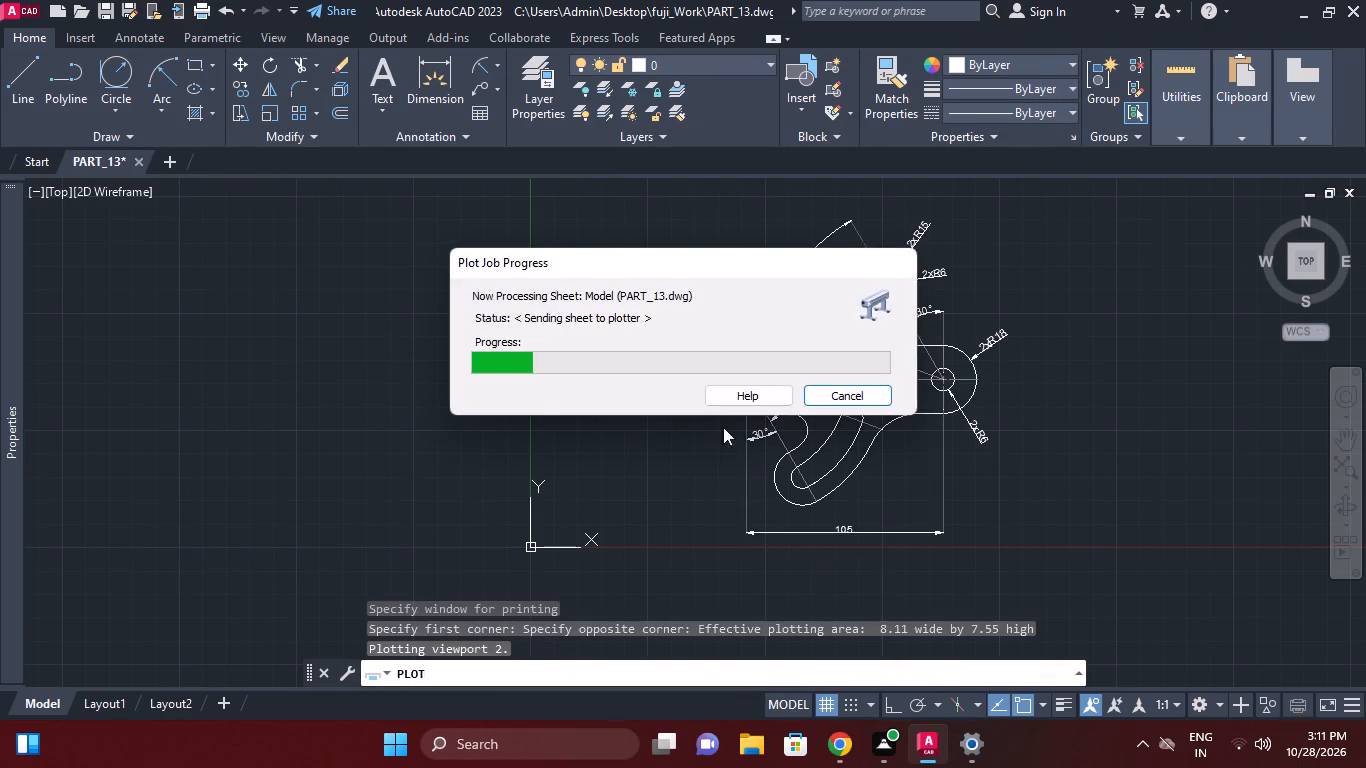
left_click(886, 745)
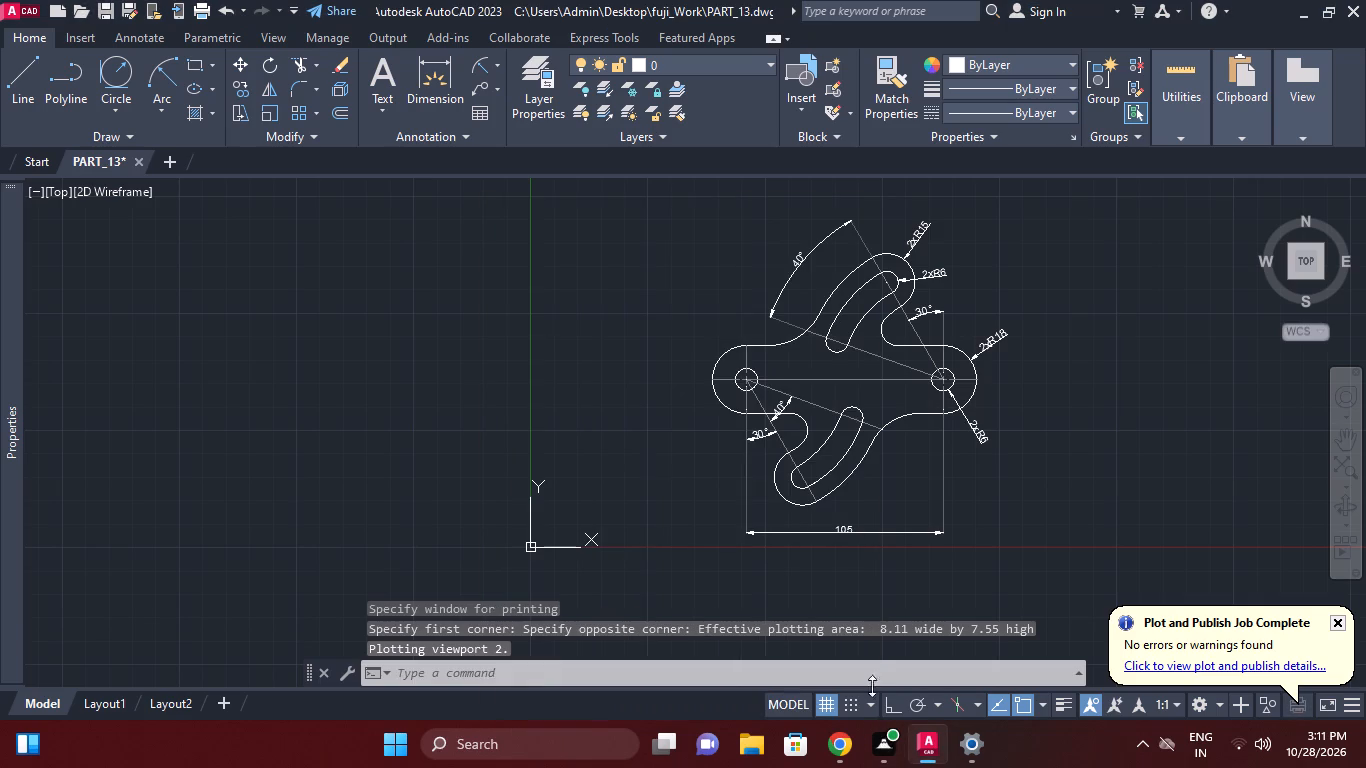